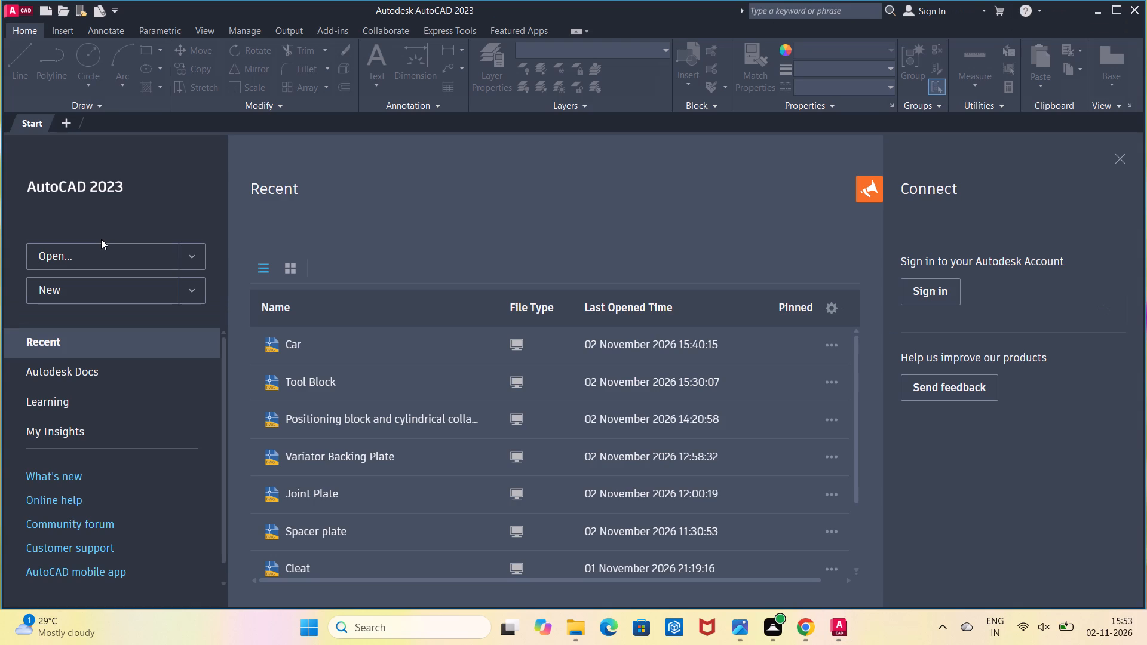
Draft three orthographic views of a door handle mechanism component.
Create a new blank drawing.
{"action": "left_click", "coordinate": [97, 287]}
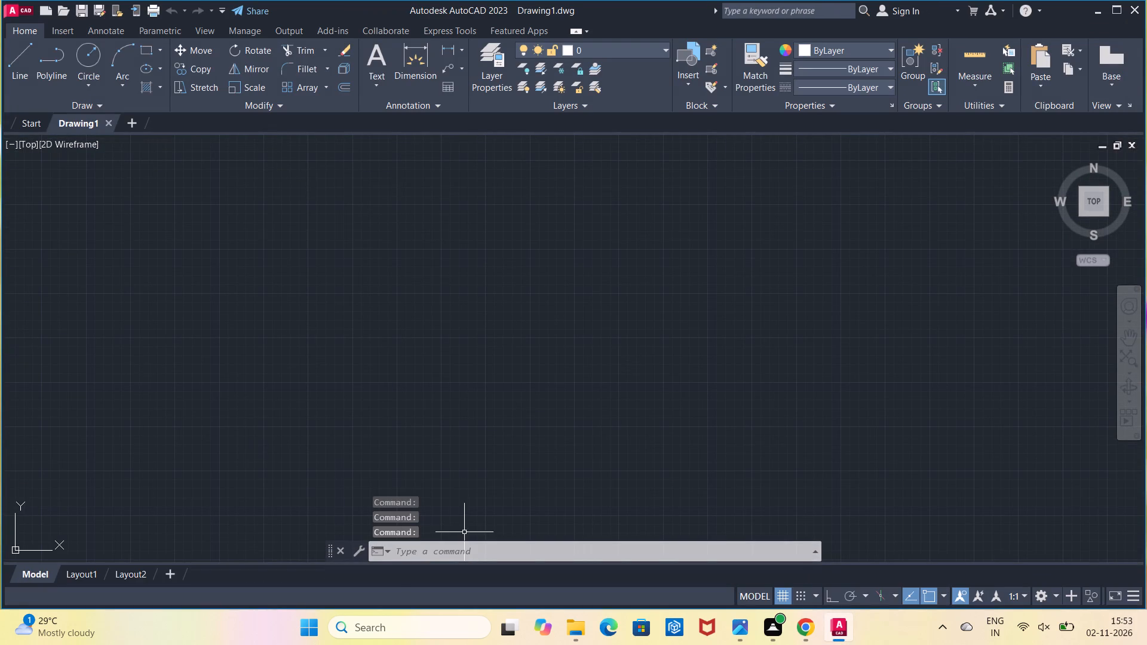
Turn on command history logging with LOGFILEON.
{"action": "left_click", "coordinate": [474, 552]}
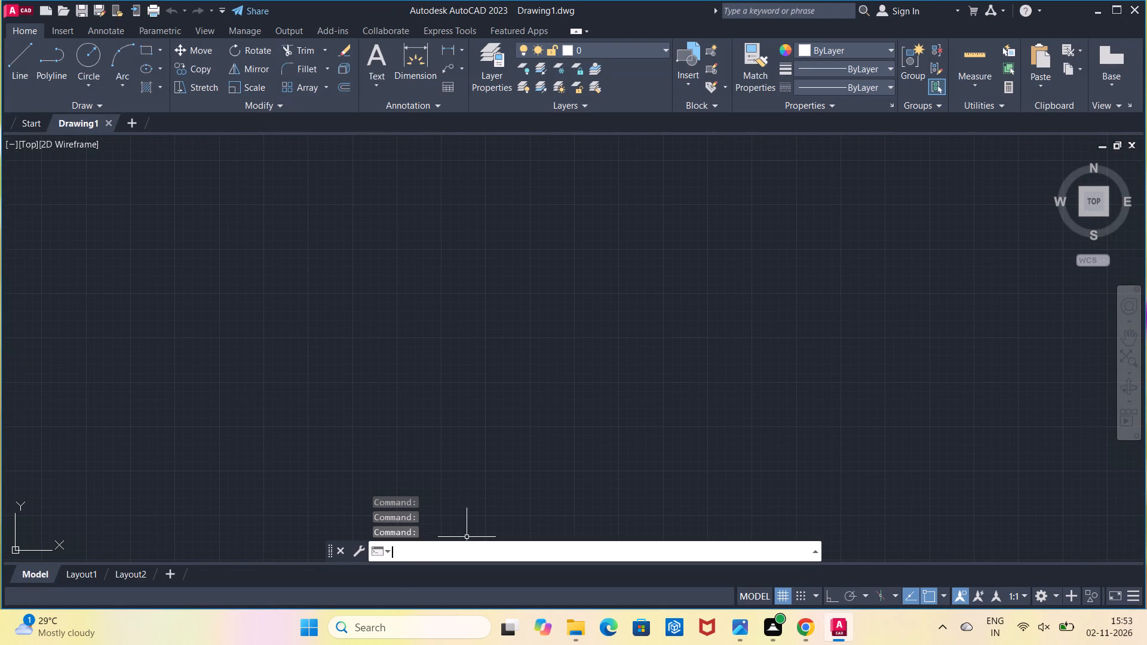
{"action": "type", "text": "logfile"}
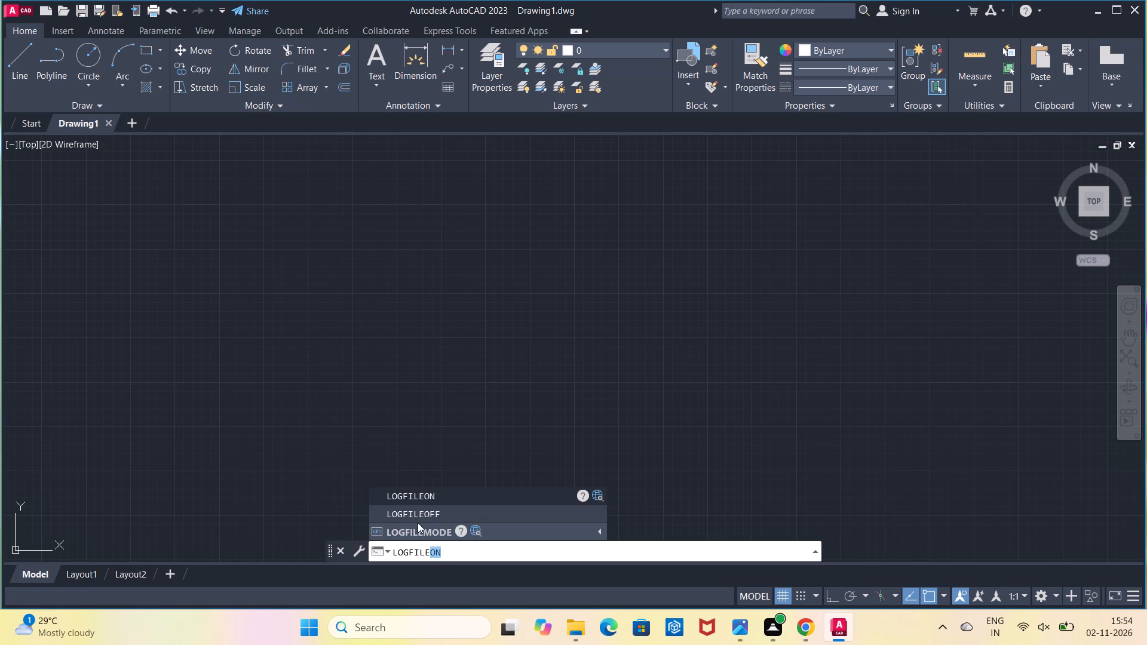
{"action": "left_click", "coordinate": [420, 502]}
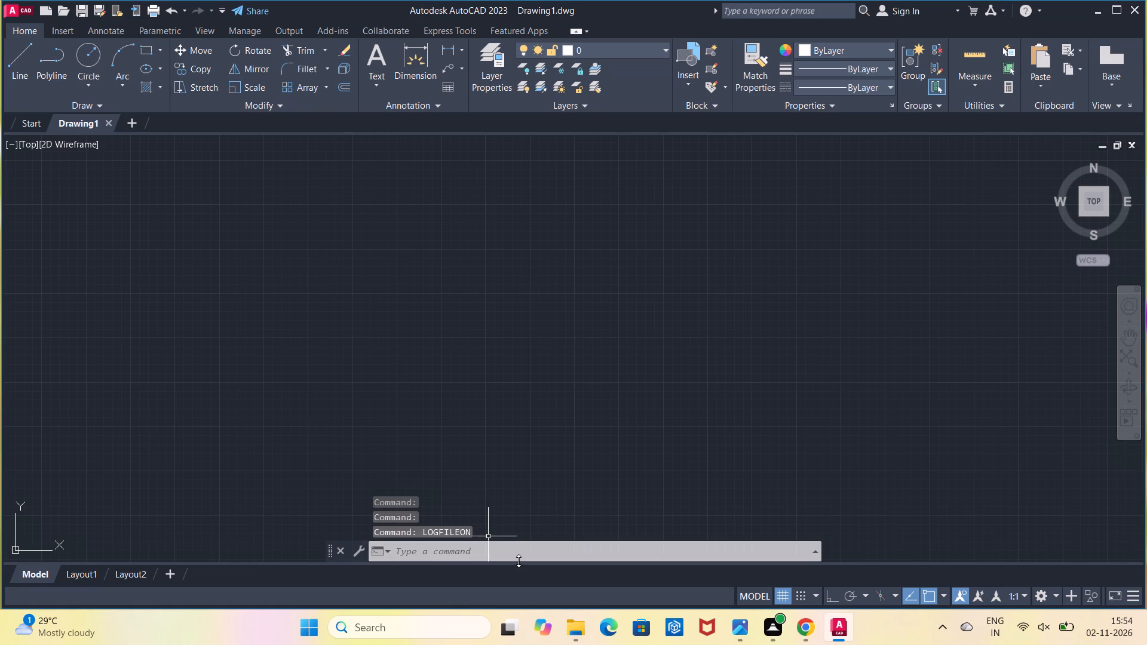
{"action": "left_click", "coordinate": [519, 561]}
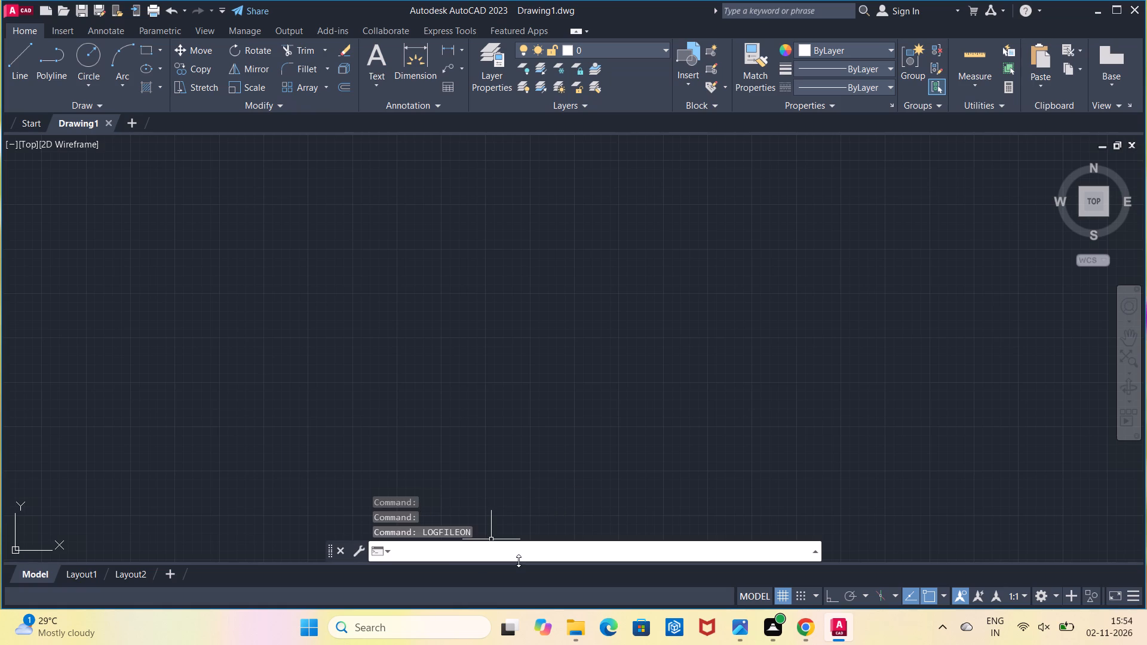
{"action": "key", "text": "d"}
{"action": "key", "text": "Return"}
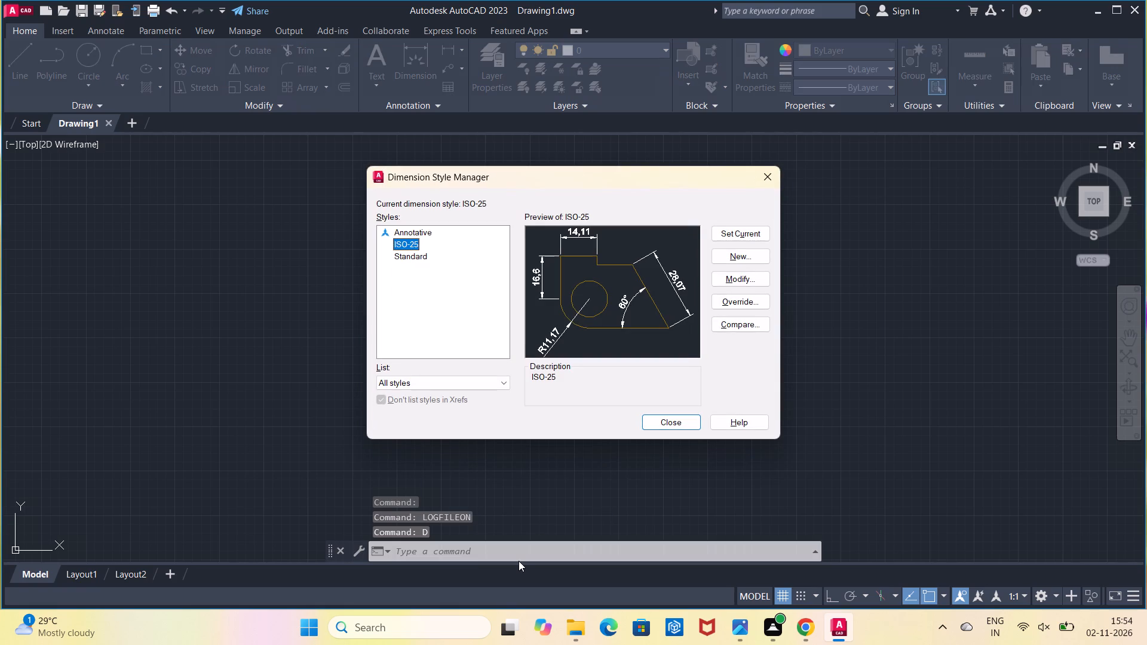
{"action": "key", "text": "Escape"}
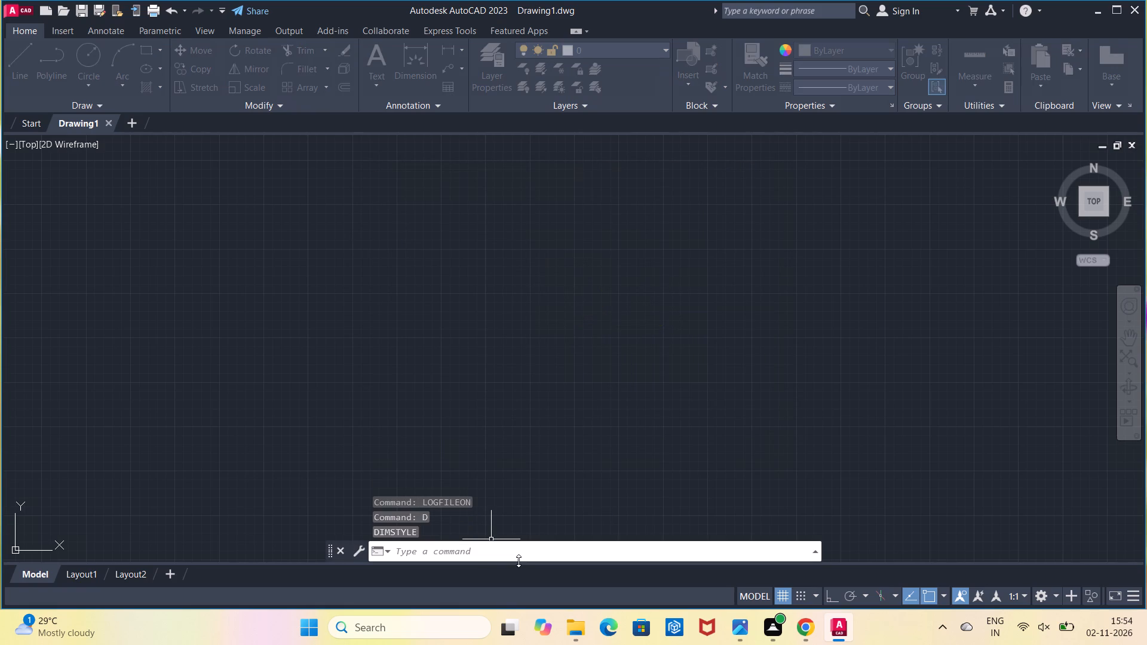
Set the model space limits with the lower-left corner at 0,0 and the upper-right corner at 100,100.
{"action": "type", "text": "lim"}
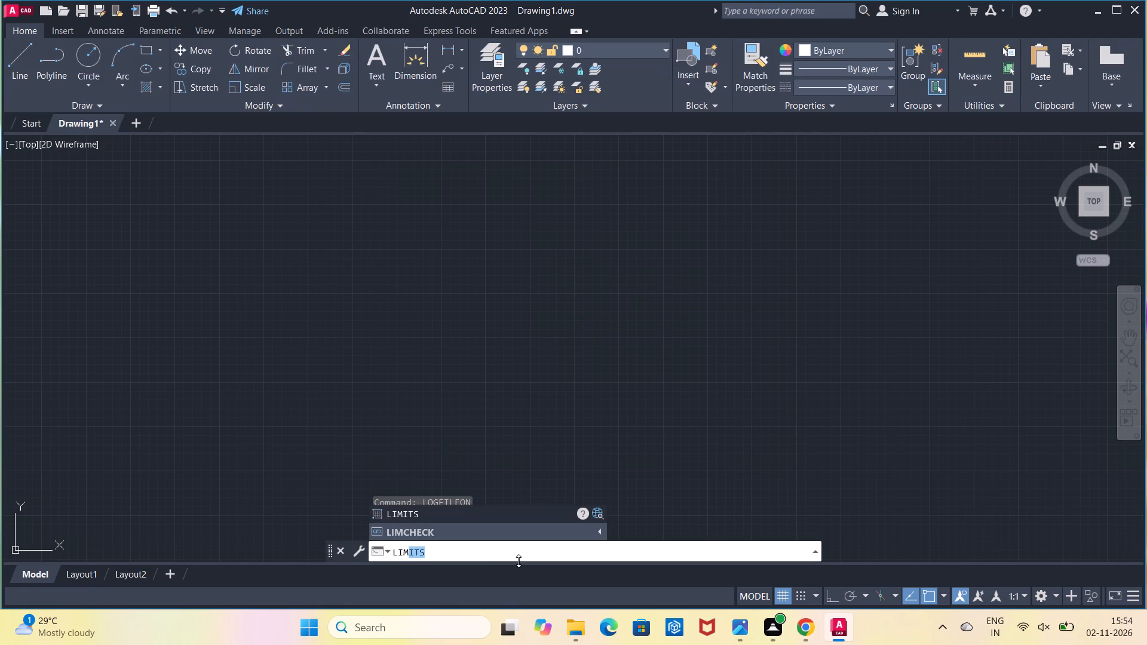
{"action": "left_click", "coordinate": [508, 508]}
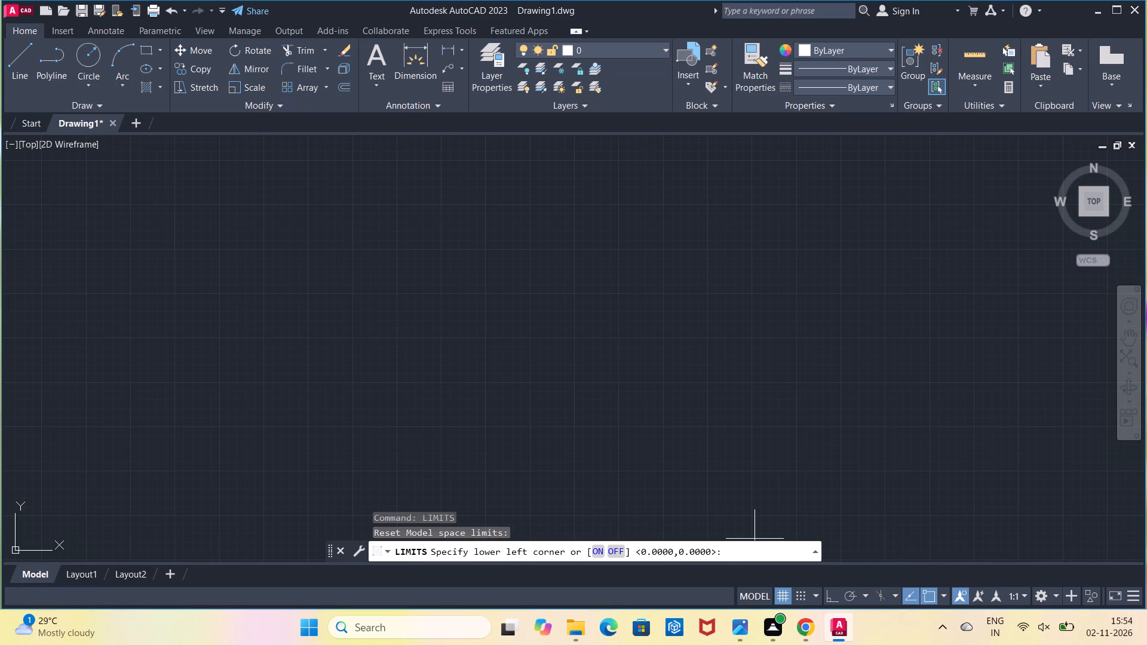
{"action": "left_click", "coordinate": [741, 552]}
{"action": "type", "text": "0,0"}
{"action": "key", "text": "Return"}
{"action": "type", "text": "100,100"}
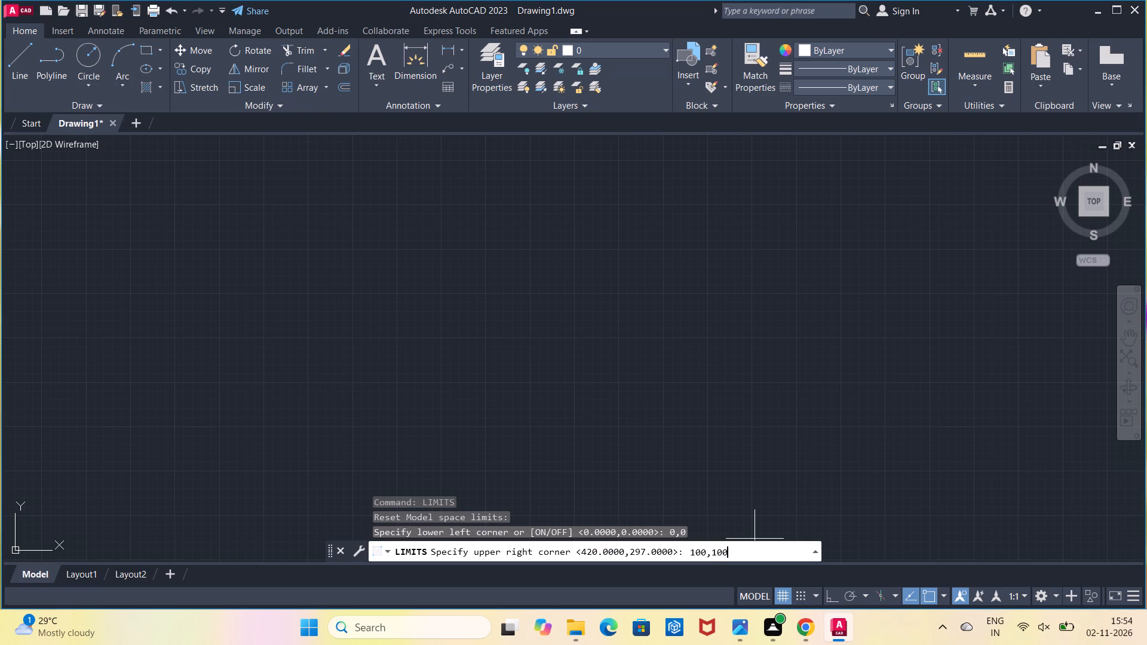
{"action": "key", "text": "Return"}
{"action": "key", "text": "z"}
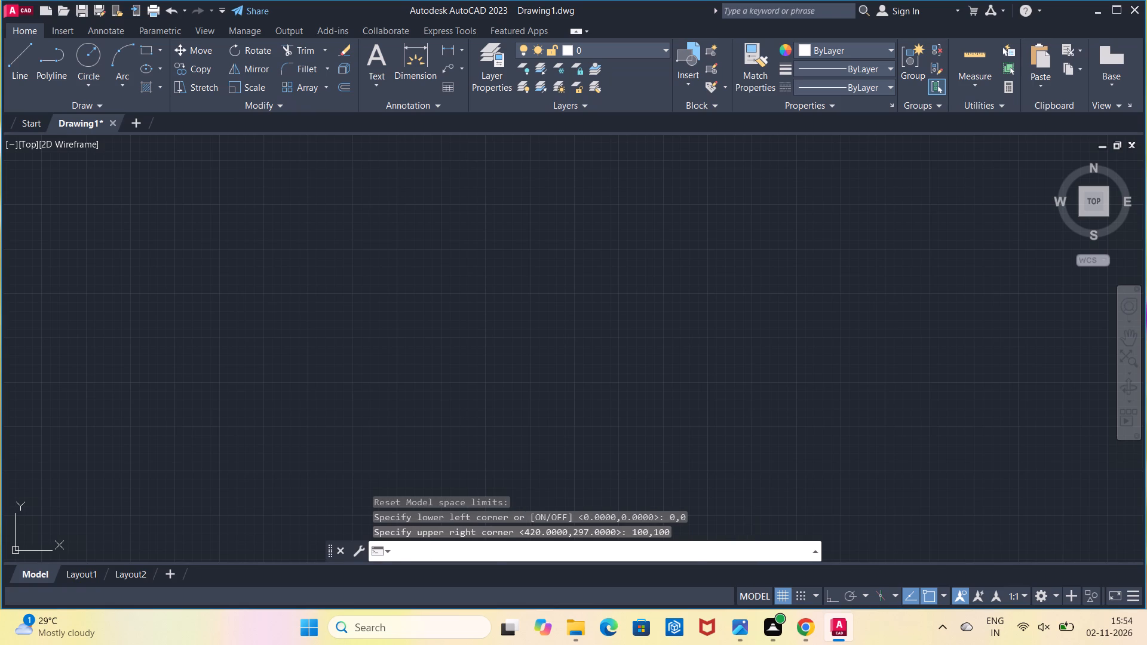
{"action": "key", "text": "Return"}
{"action": "key", "text": "a"}
{"action": "key", "text": "Return"}
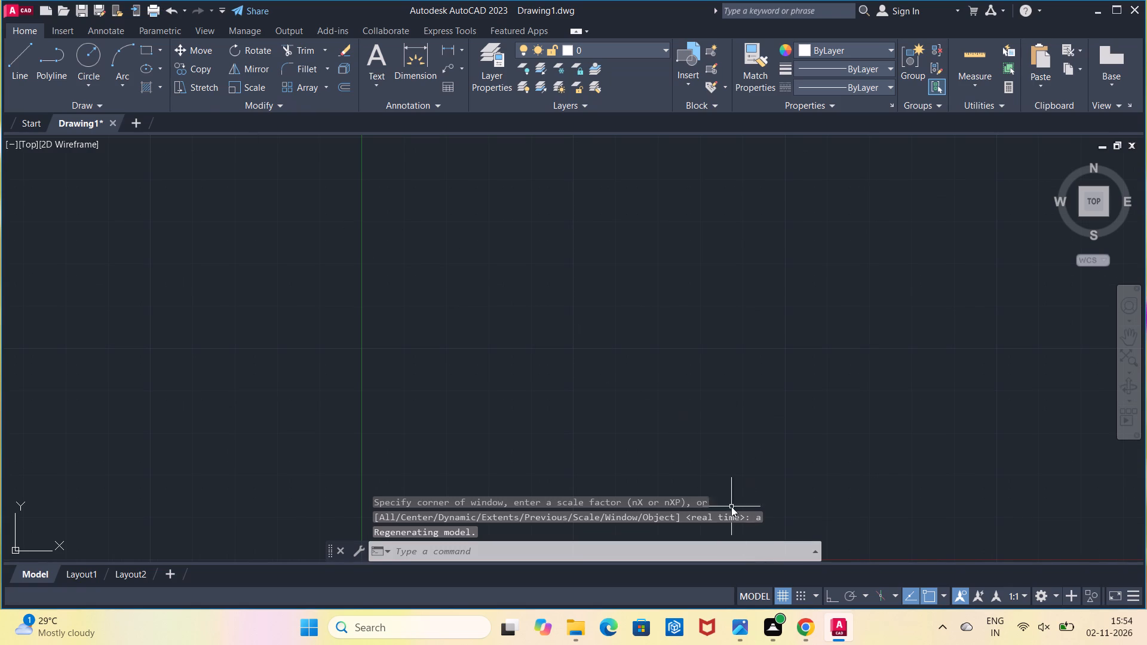
Turn on Ortho mode.
{"action": "left_click", "coordinate": [832, 593]}
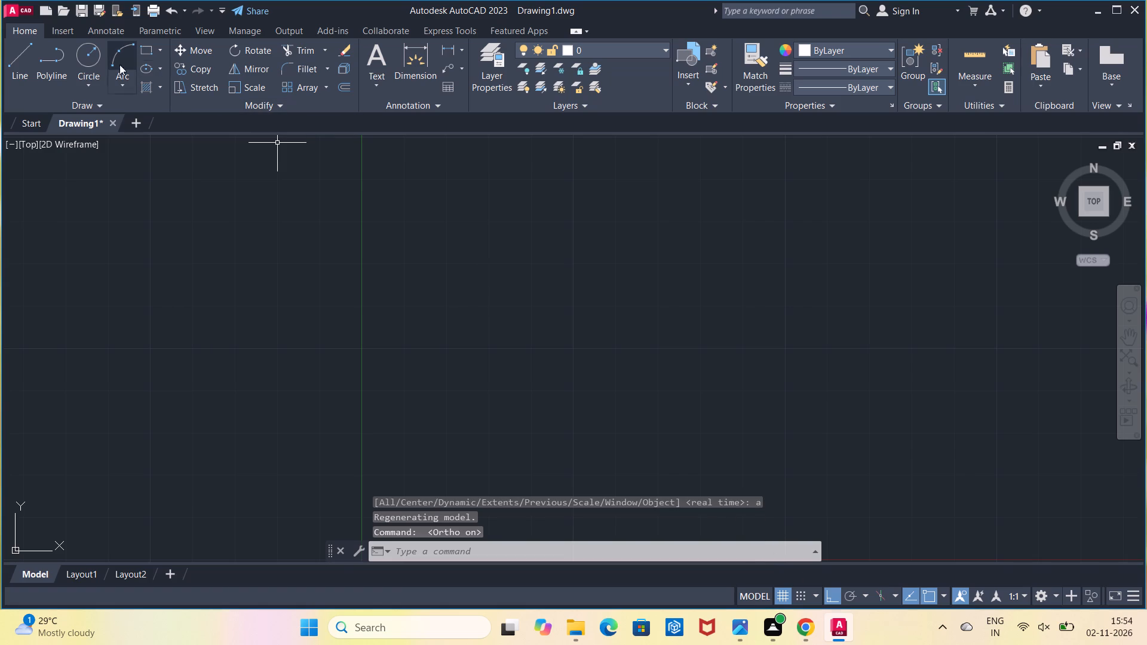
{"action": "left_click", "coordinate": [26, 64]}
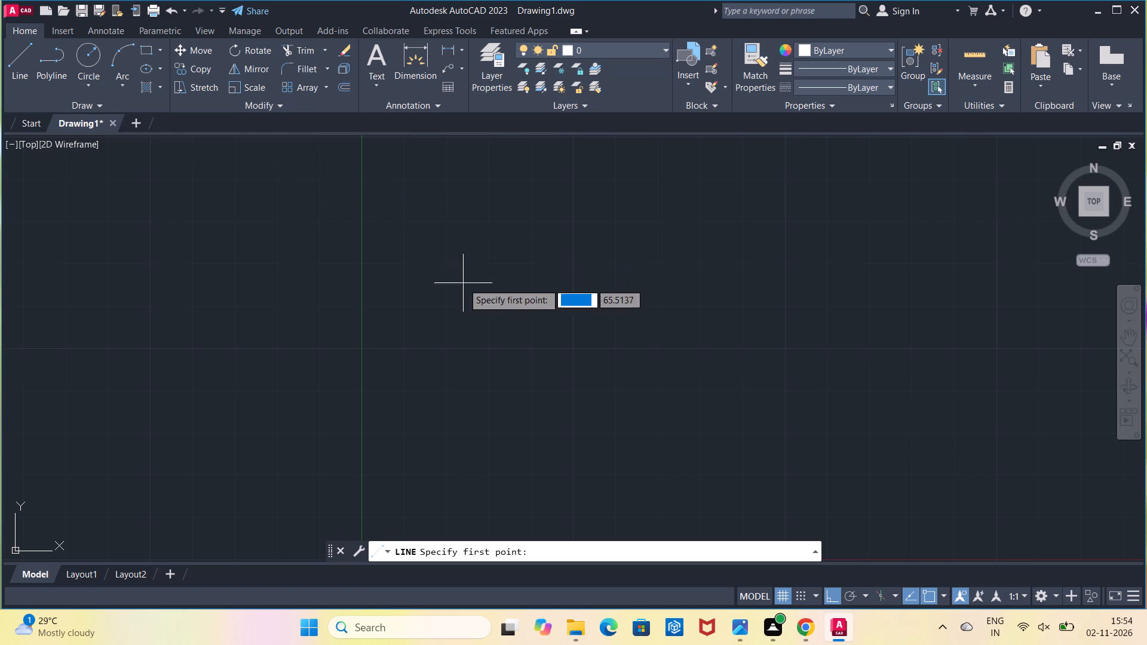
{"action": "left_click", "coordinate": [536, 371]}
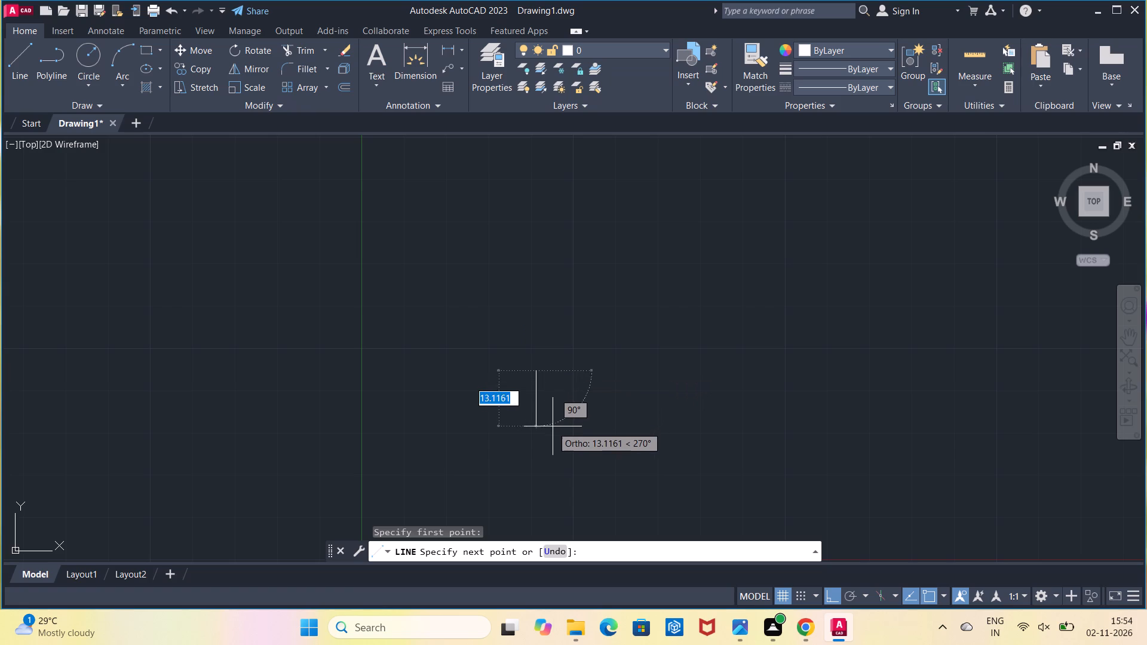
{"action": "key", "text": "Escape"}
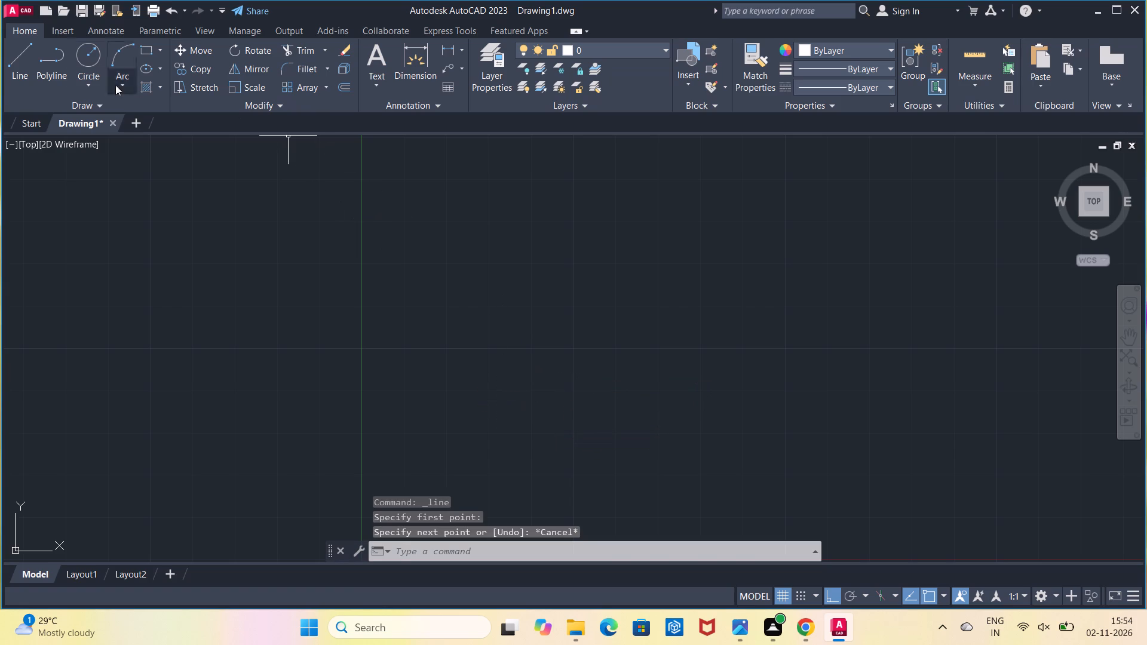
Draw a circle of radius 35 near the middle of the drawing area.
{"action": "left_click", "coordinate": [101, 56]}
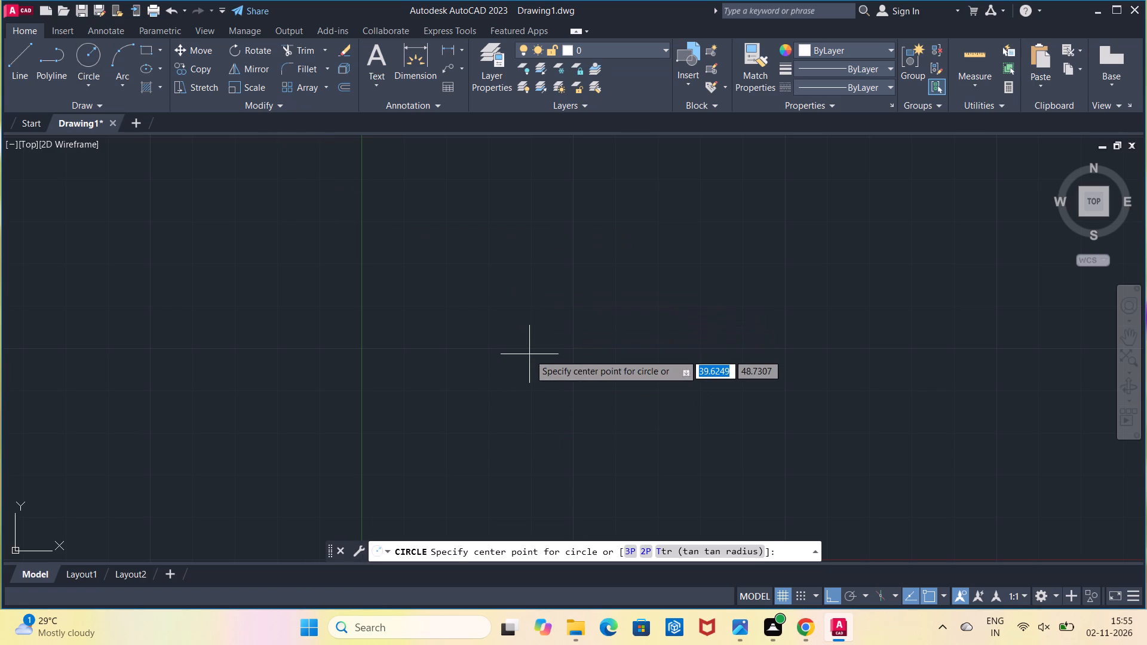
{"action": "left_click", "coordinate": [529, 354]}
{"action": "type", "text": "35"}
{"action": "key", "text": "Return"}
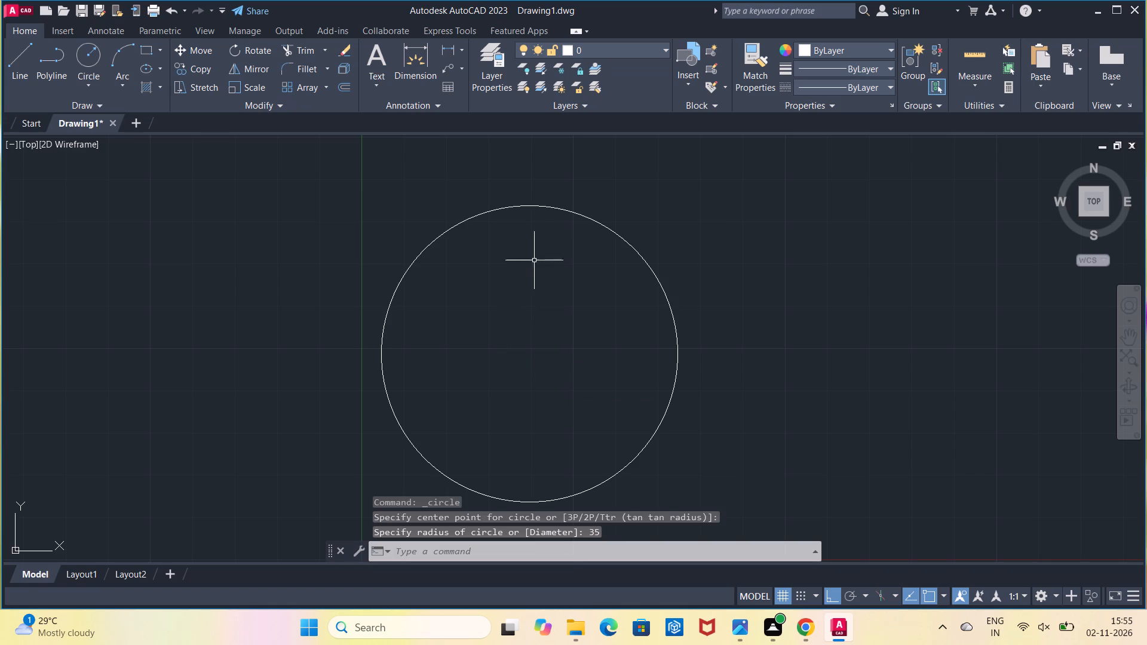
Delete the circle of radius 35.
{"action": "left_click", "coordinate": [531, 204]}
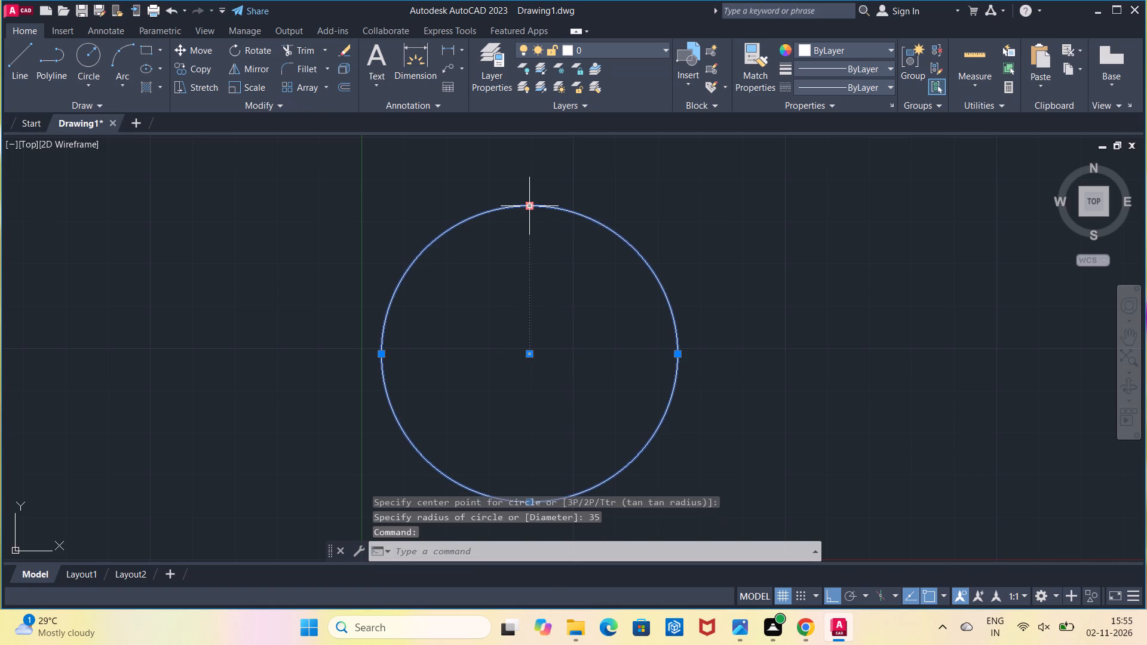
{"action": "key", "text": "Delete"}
Draw a circle of radius 15 near the middle of the drawing area.
{"action": "left_click", "coordinate": [81, 45]}
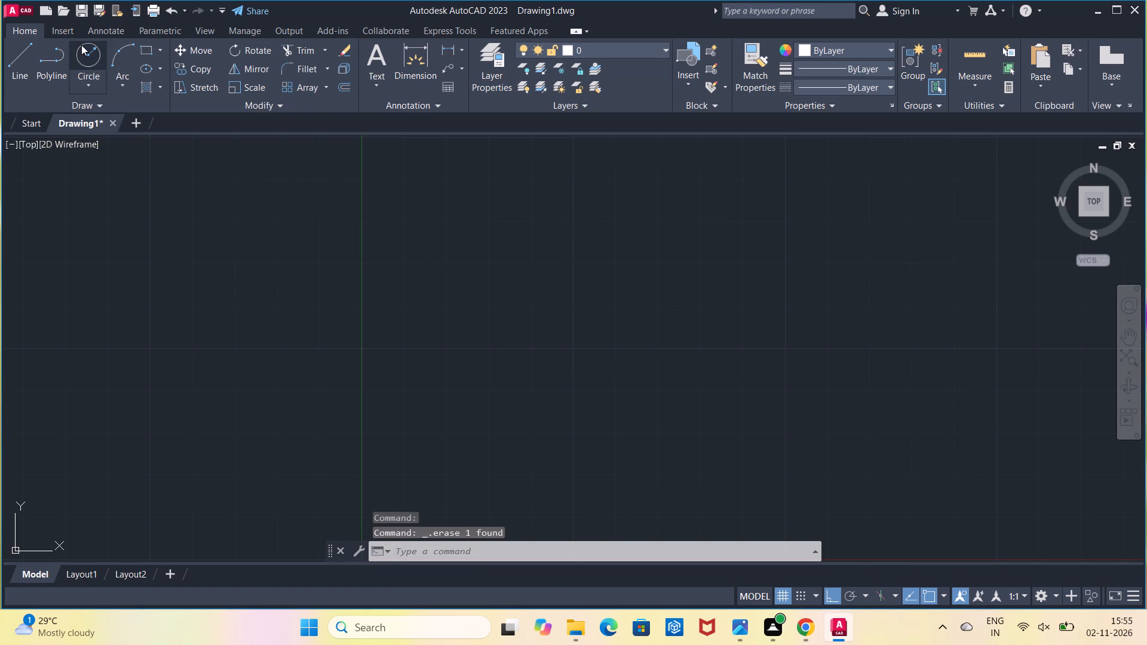
{"action": "left_click", "coordinate": [548, 348]}
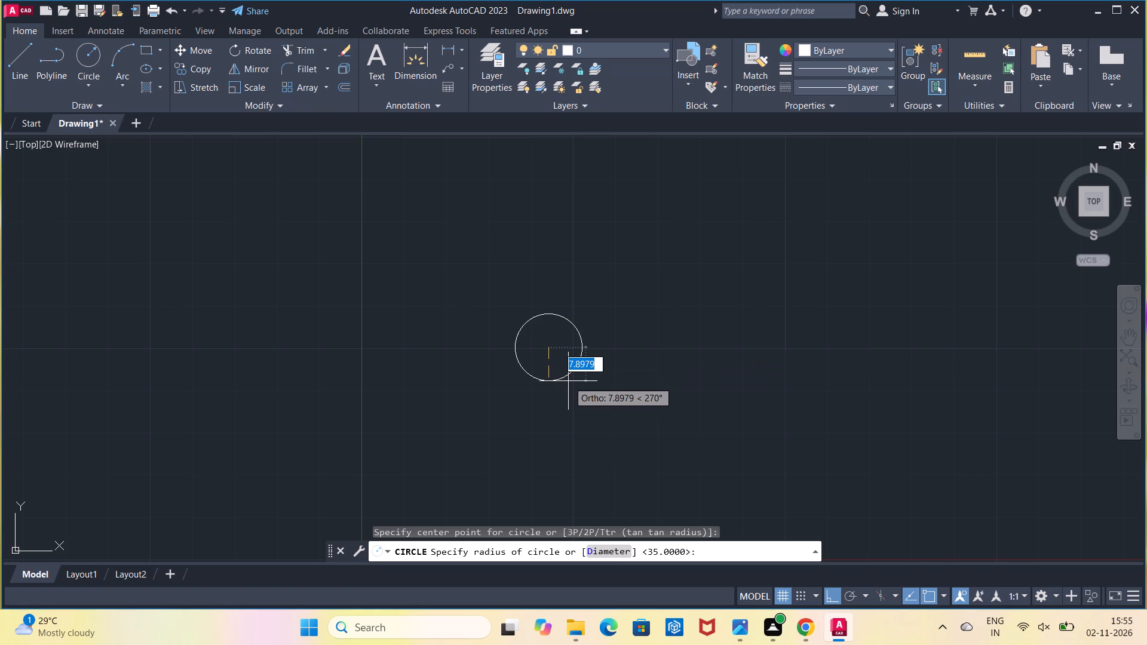
{"action": "type", "text": "15"}
{"action": "key", "text": "Return"}
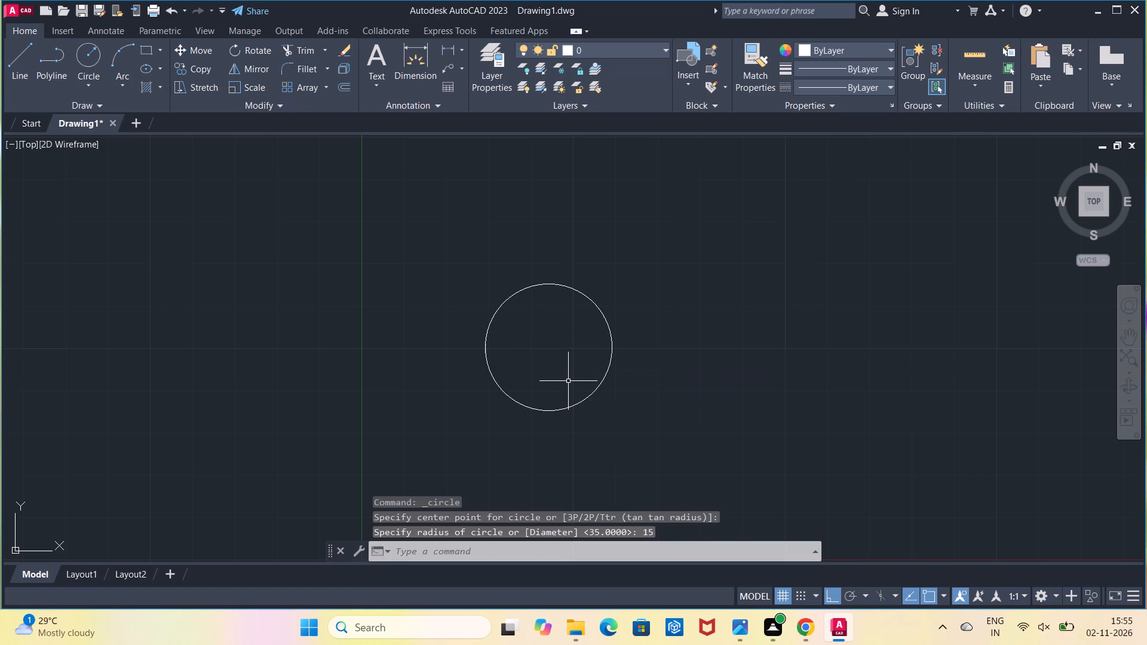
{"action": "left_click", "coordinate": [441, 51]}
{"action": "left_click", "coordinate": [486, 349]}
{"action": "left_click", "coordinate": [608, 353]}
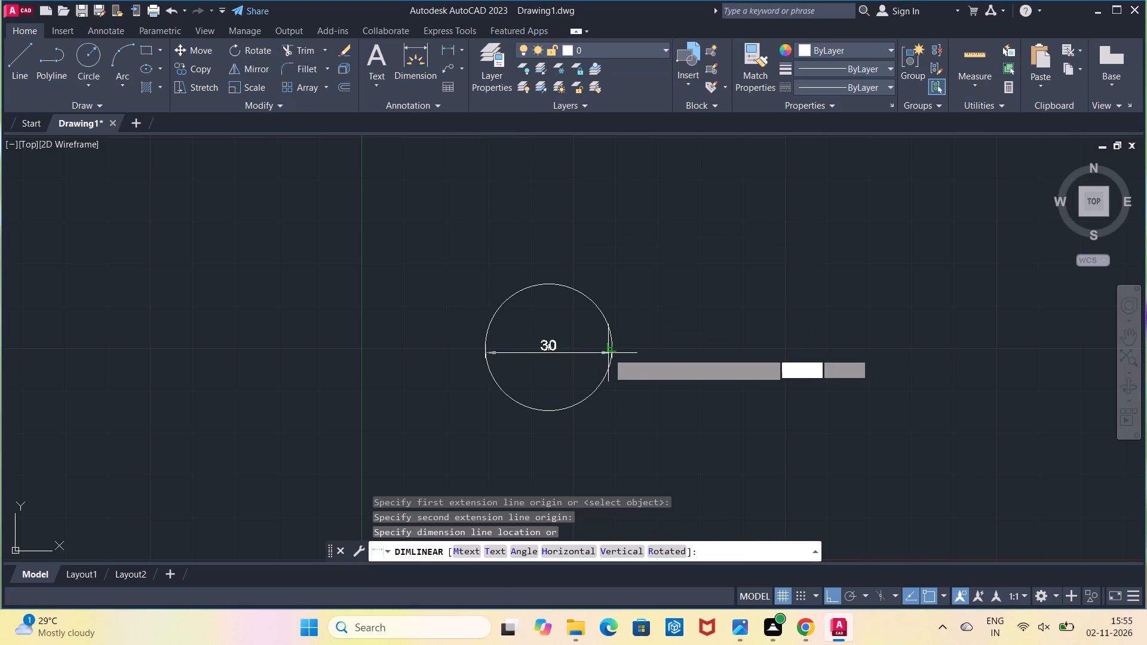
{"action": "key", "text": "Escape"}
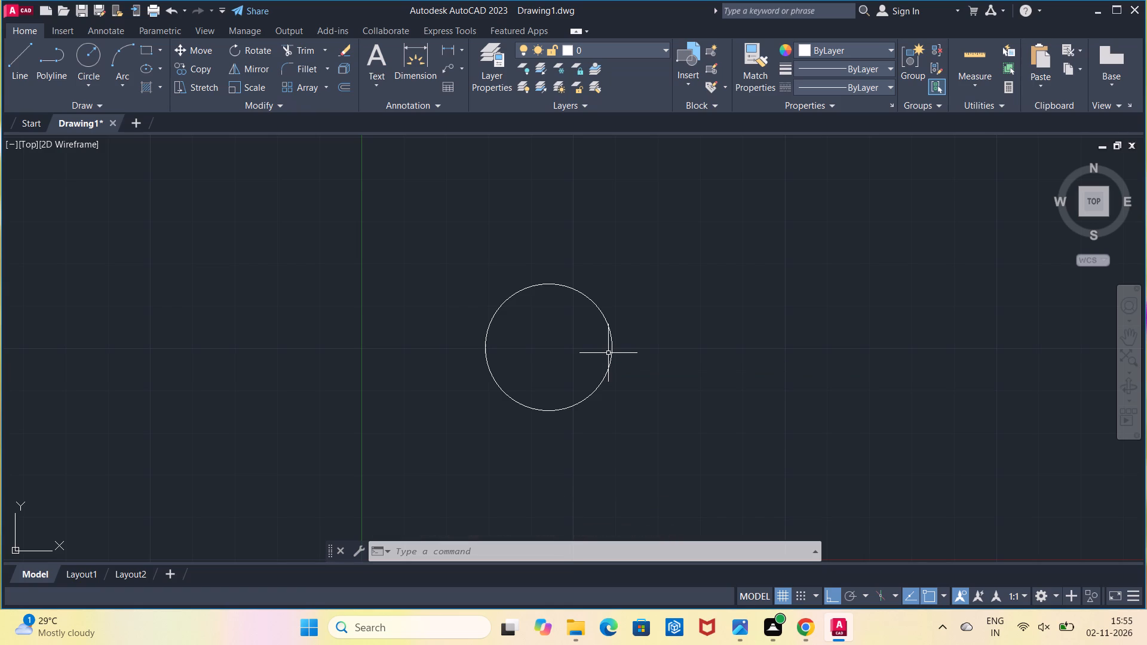
Copy the circle of radius 15 from its centre to a point 40 units straight above.
{"action": "scroll", "coordinate": [529, 336], "scroll_direction": "down", "scroll_amount": 1}
{"action": "middle_click_drag", "start_coordinate": [529, 336], "coordinate": [525, 380]}
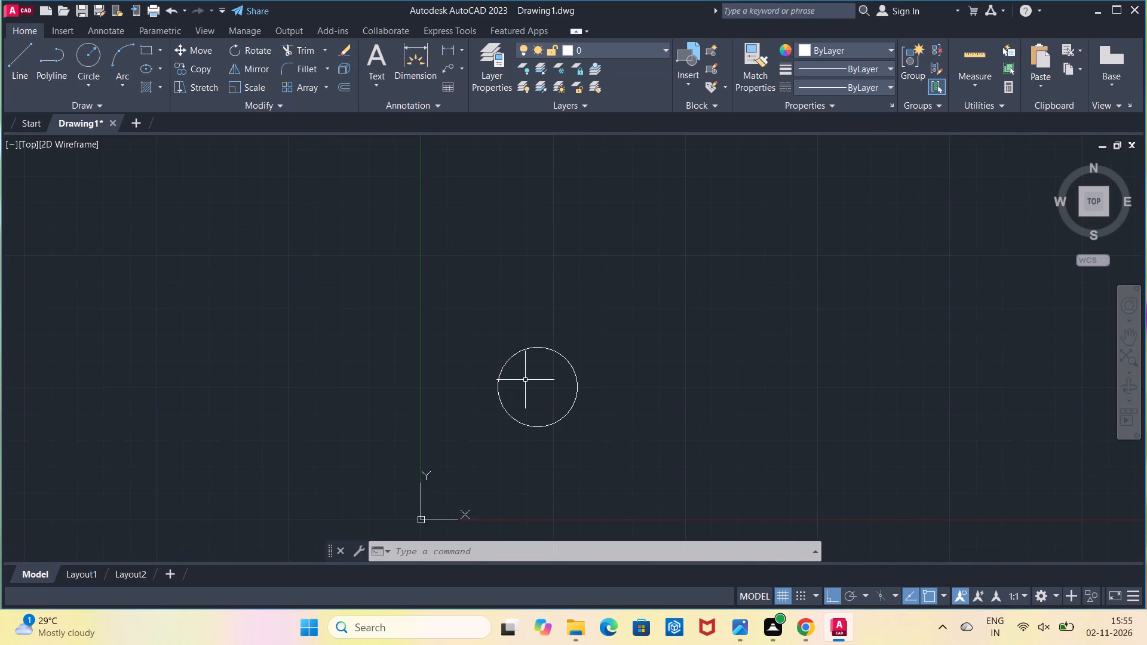
{"action": "middle_click", "coordinate": [525, 380]}
{"action": "scroll", "coordinate": [525, 380], "scroll_direction": "up", "scroll_amount": 1}
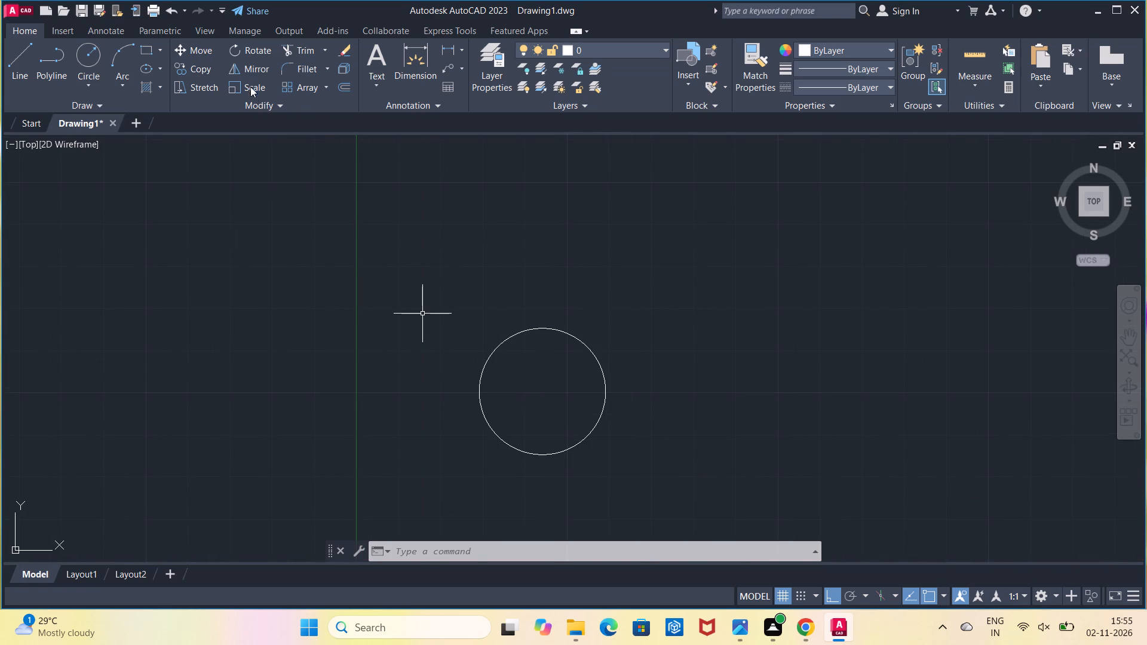
{"action": "left_click", "coordinate": [192, 70]}
{"action": "left_click", "coordinate": [534, 328]}
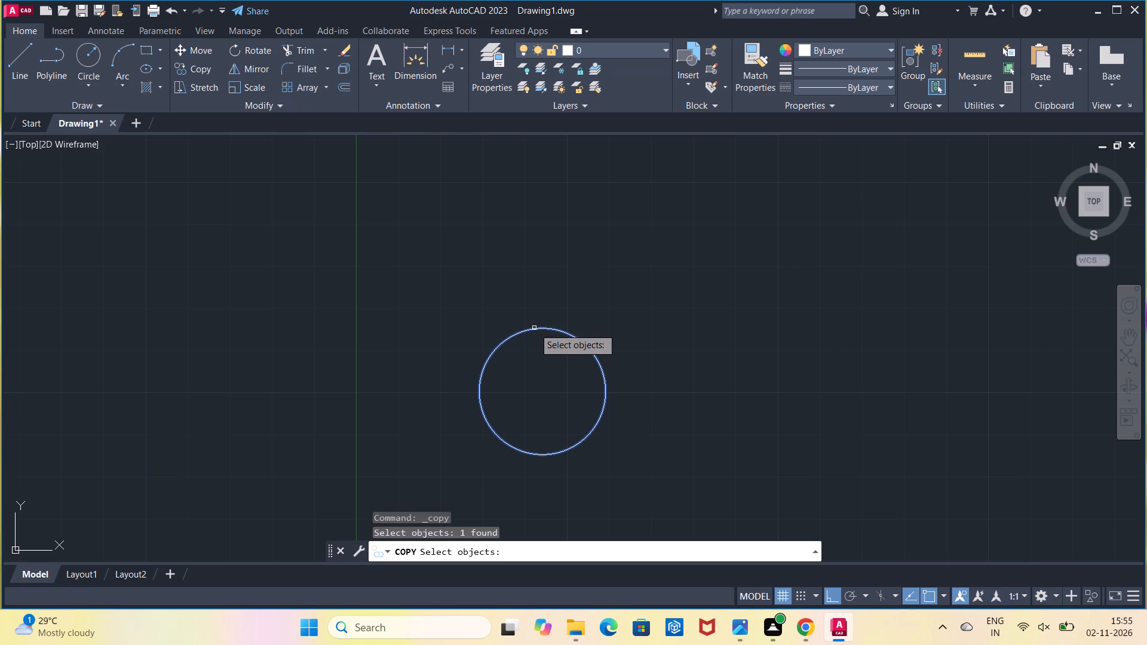
{"action": "key", "text": "Return"}
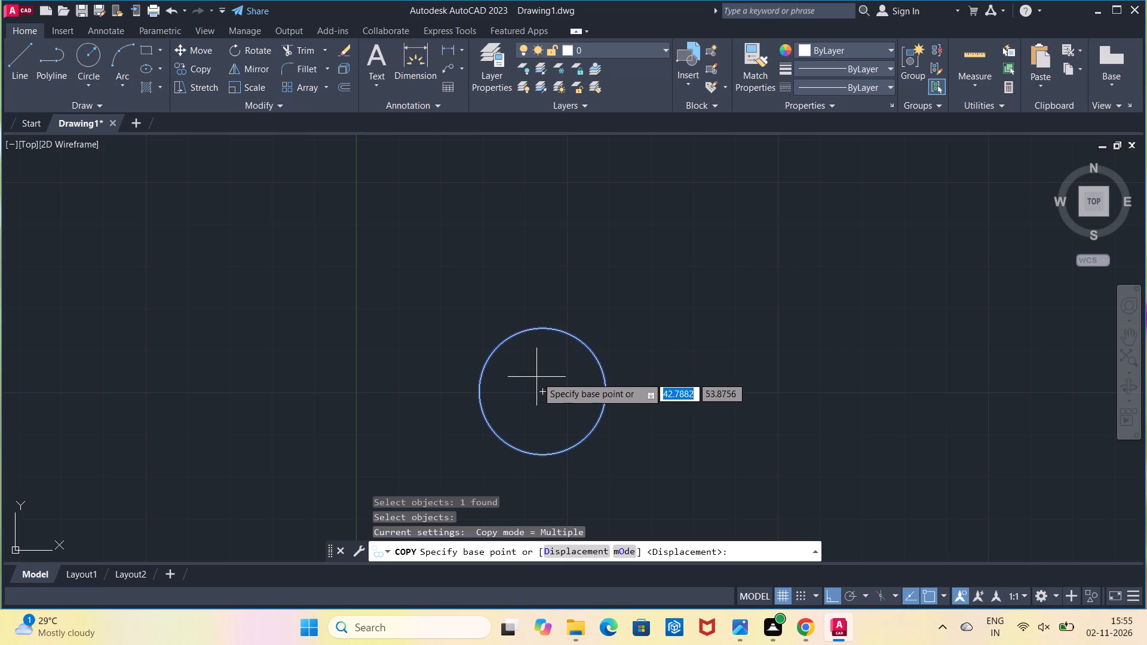
{"action": "left_click", "coordinate": [542, 388]}
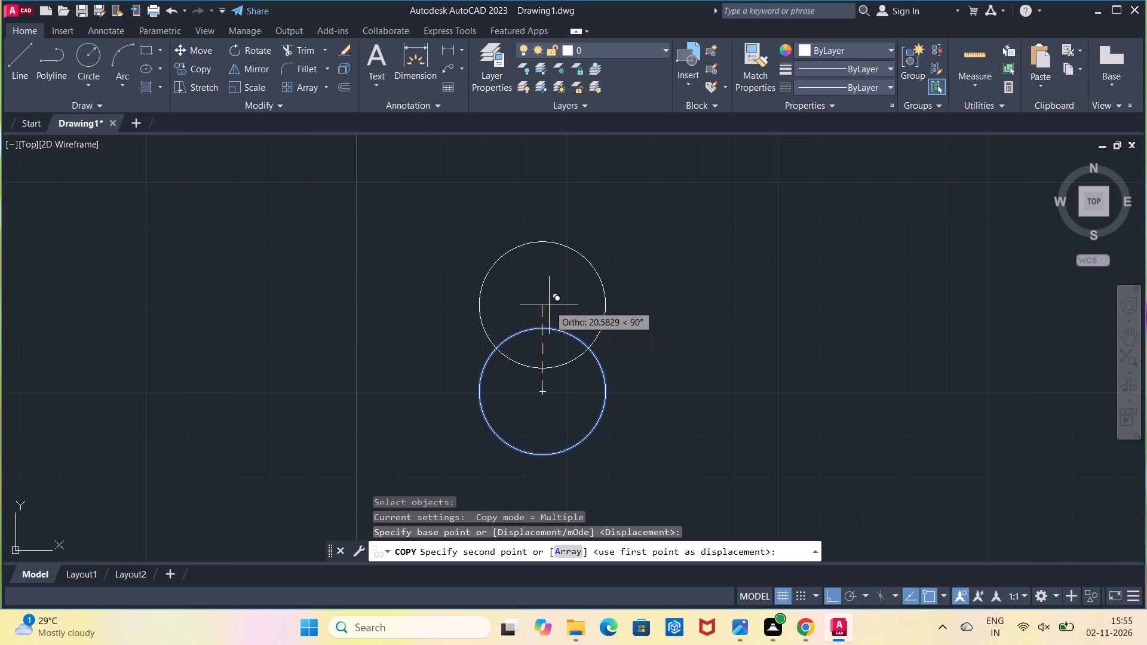
{"action": "type", "text": "40"}
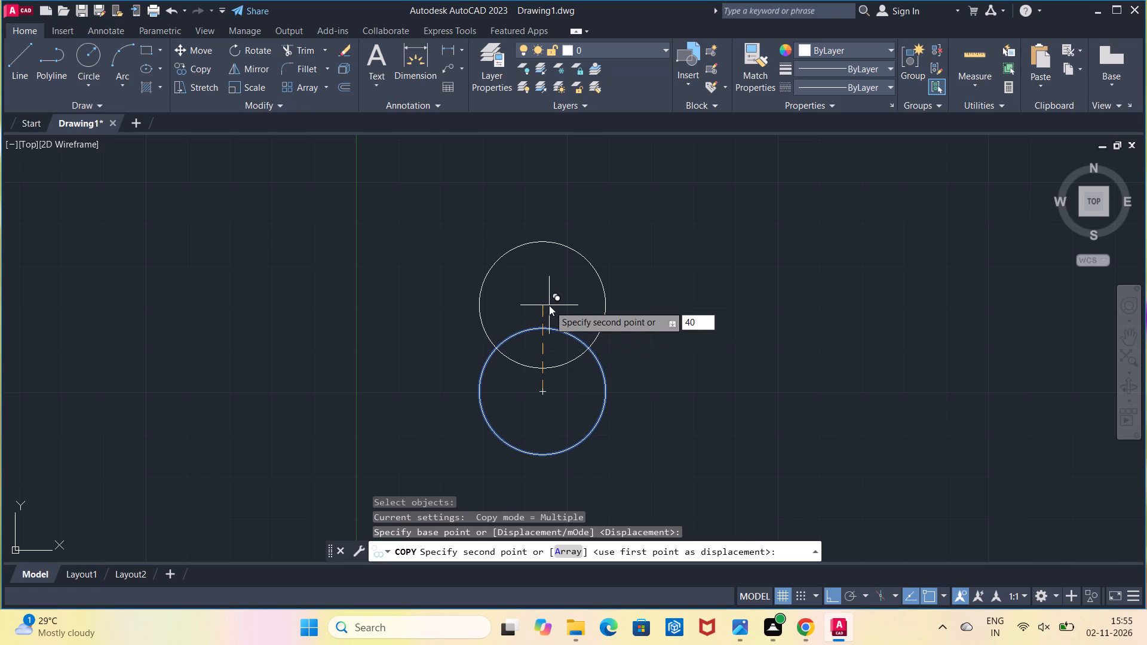
{"action": "key", "text": "Return"}
{"action": "key", "text": "Escape"}
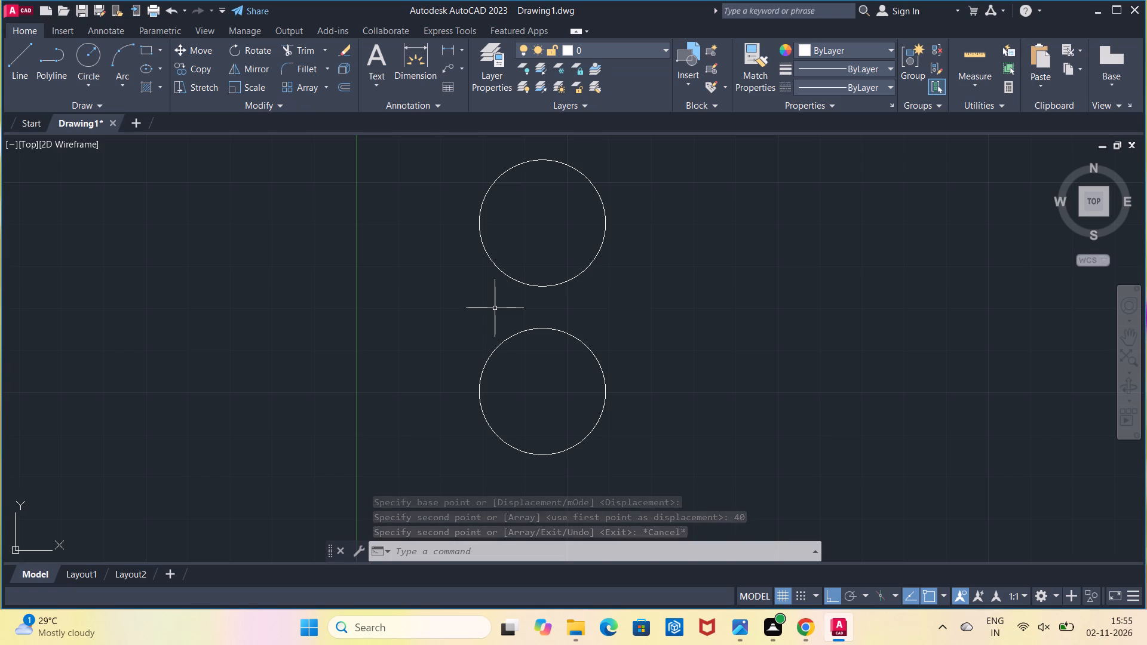
Draw two vertical lines joining the left and right quadrants of the upper and lower radius 15 circles.
{"action": "left_click", "coordinate": [13, 71]}
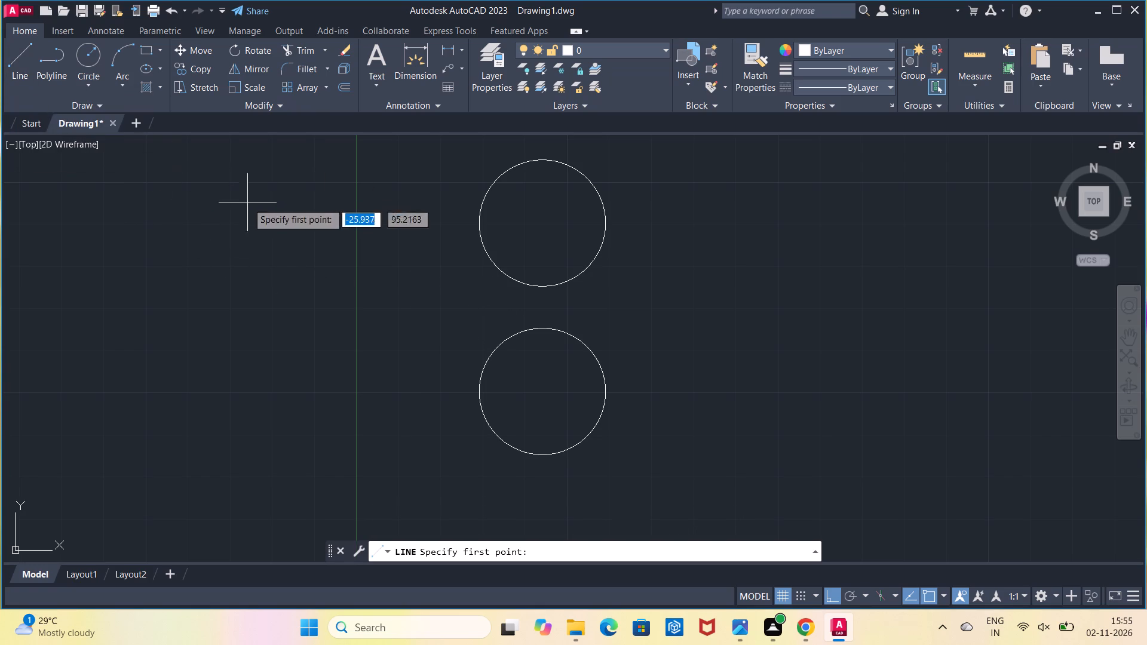
{"action": "left_click", "coordinate": [477, 221]}
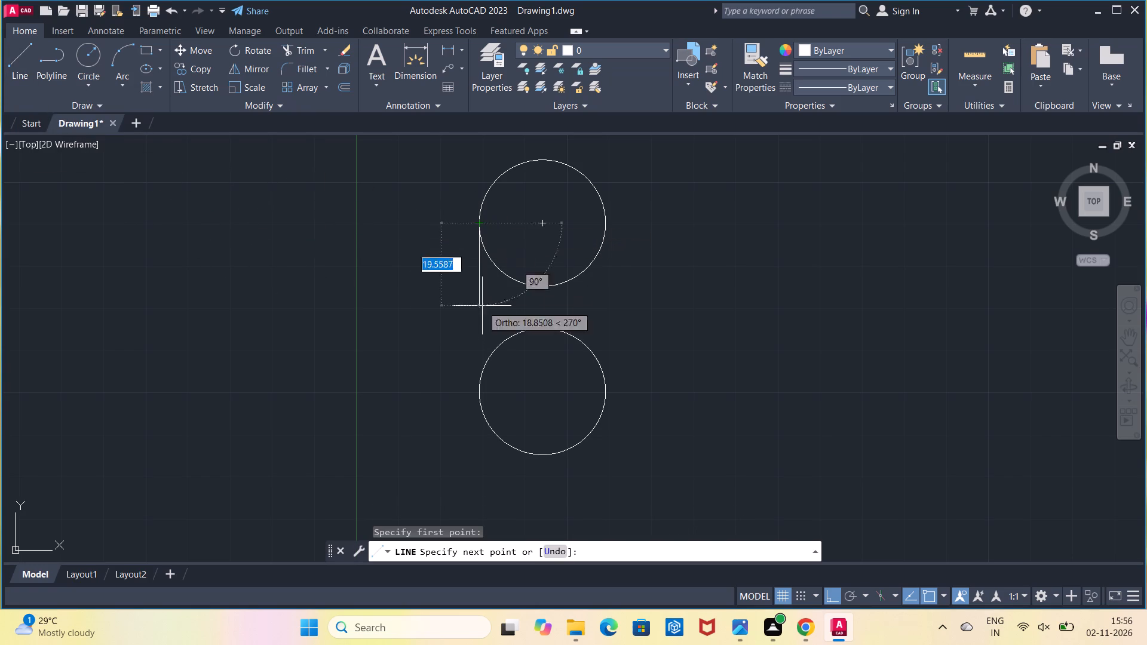
{"action": "left_click", "coordinate": [484, 395]}
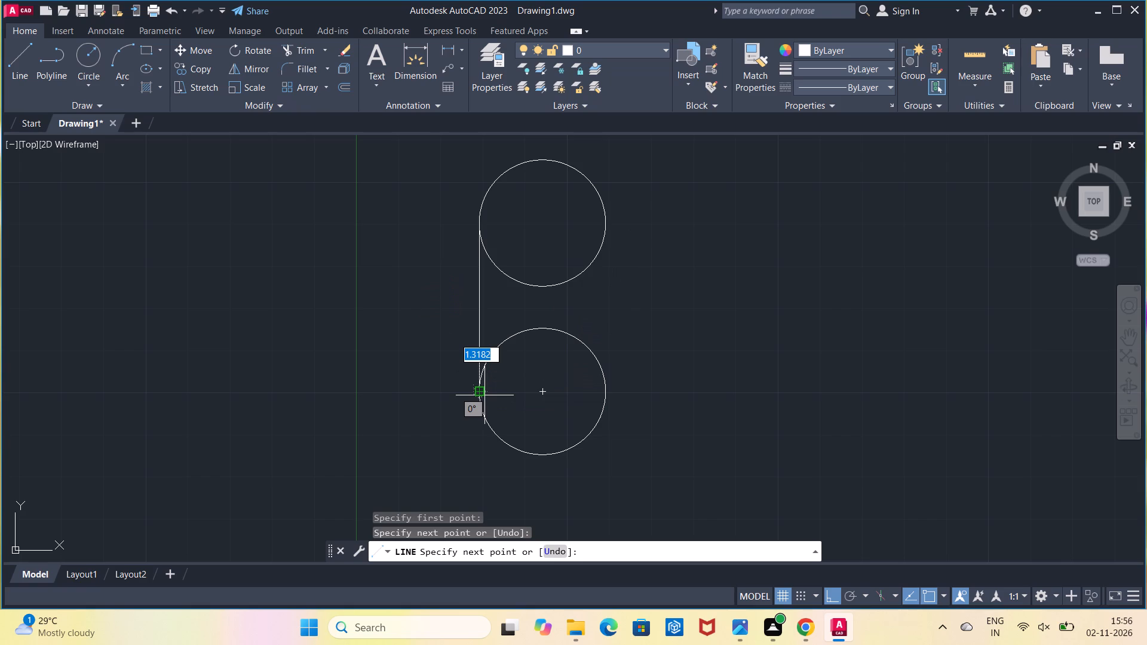
{"action": "key", "text": "Escape"}
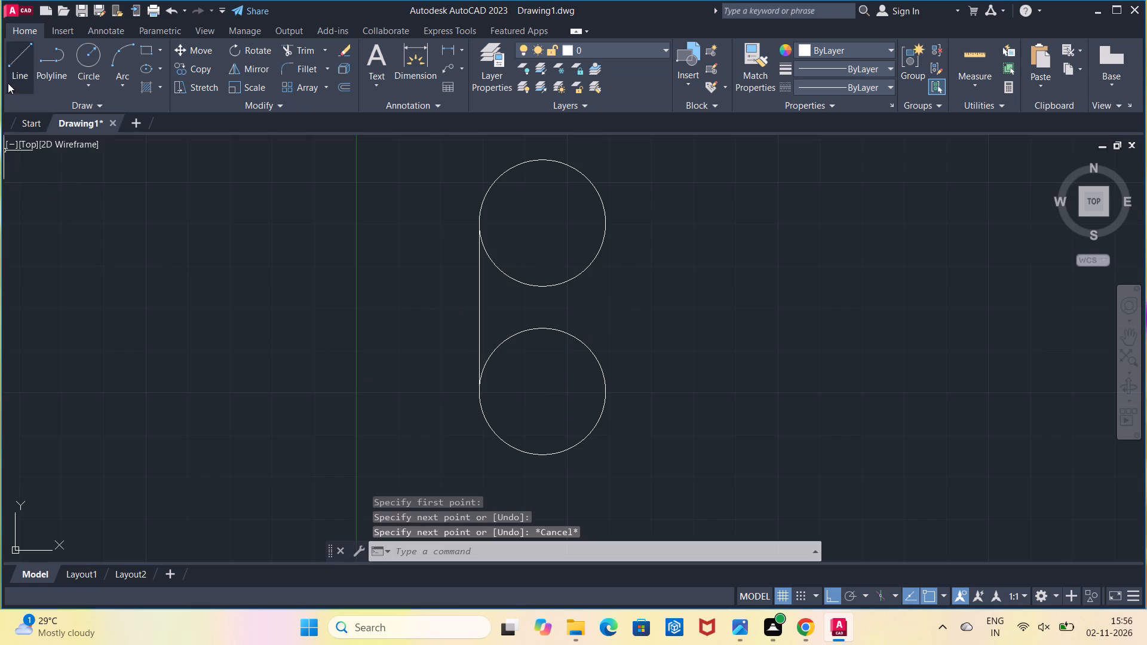
{"action": "left_click", "coordinate": [8, 82]}
{"action": "left_click", "coordinate": [608, 218]}
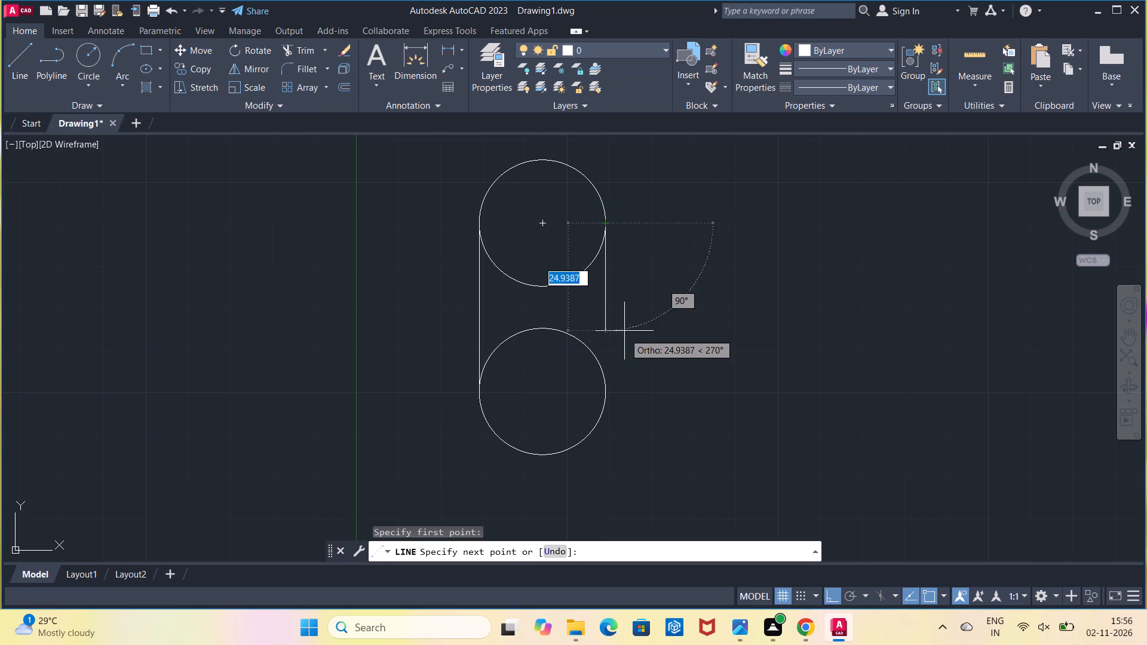
{"action": "left_click", "coordinate": [606, 387]}
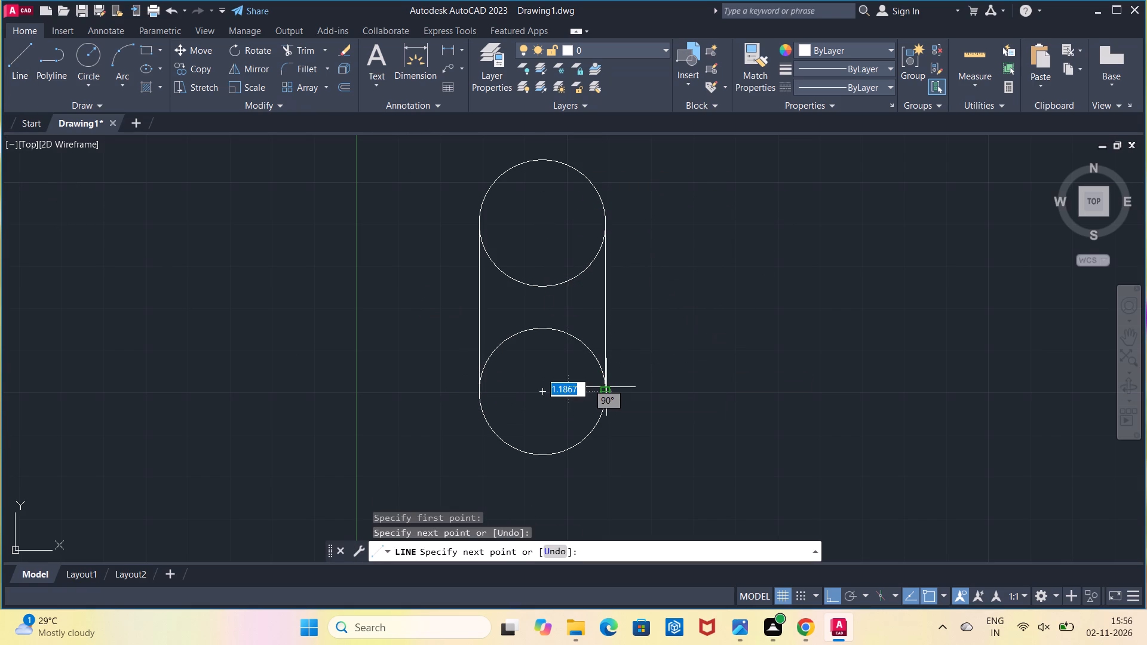
{"action": "key", "text": "Escape"}
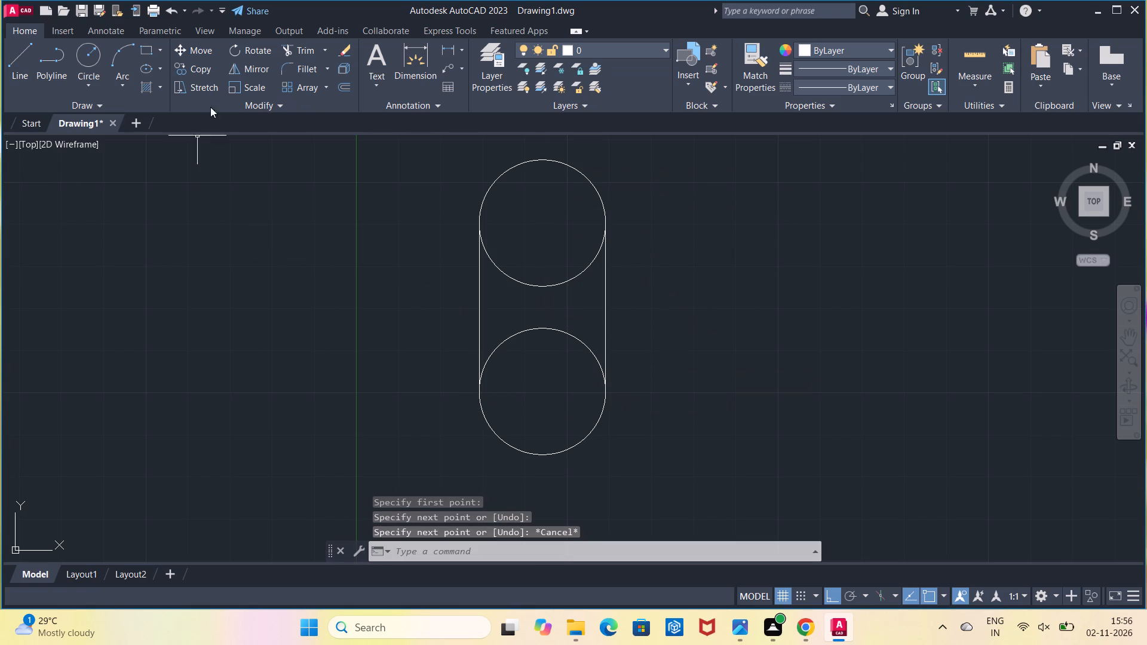
Trim the inner halves of both radius 15 circles to leave a closed slot outline.
{"action": "left_click", "coordinate": [306, 52]}
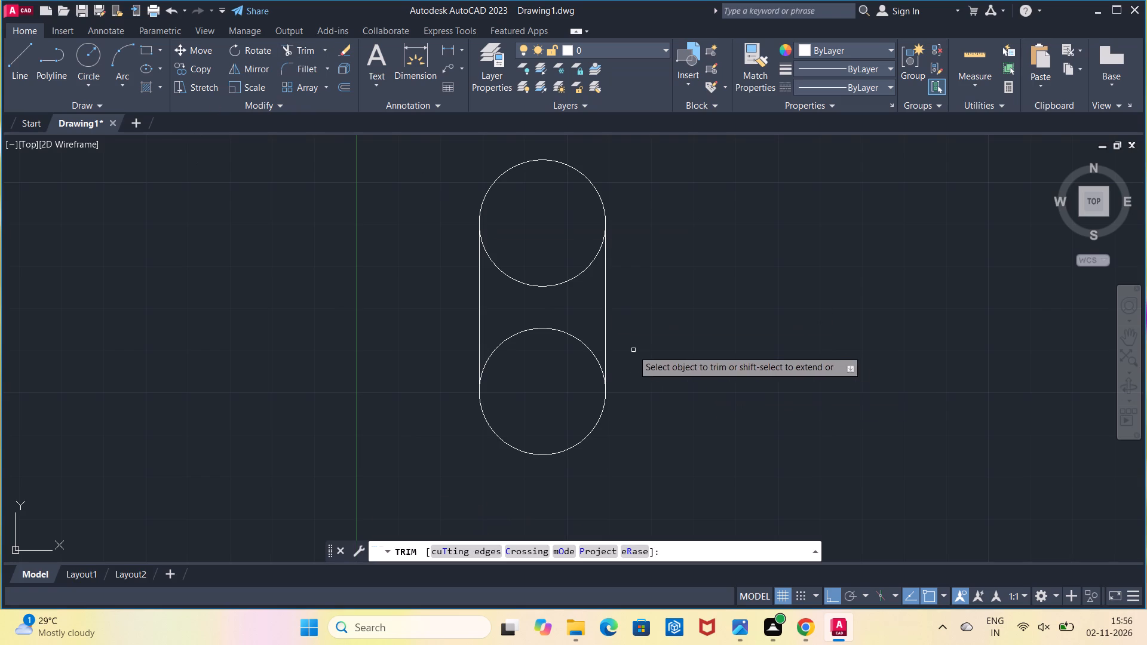
{"action": "left_click", "coordinate": [533, 287]}
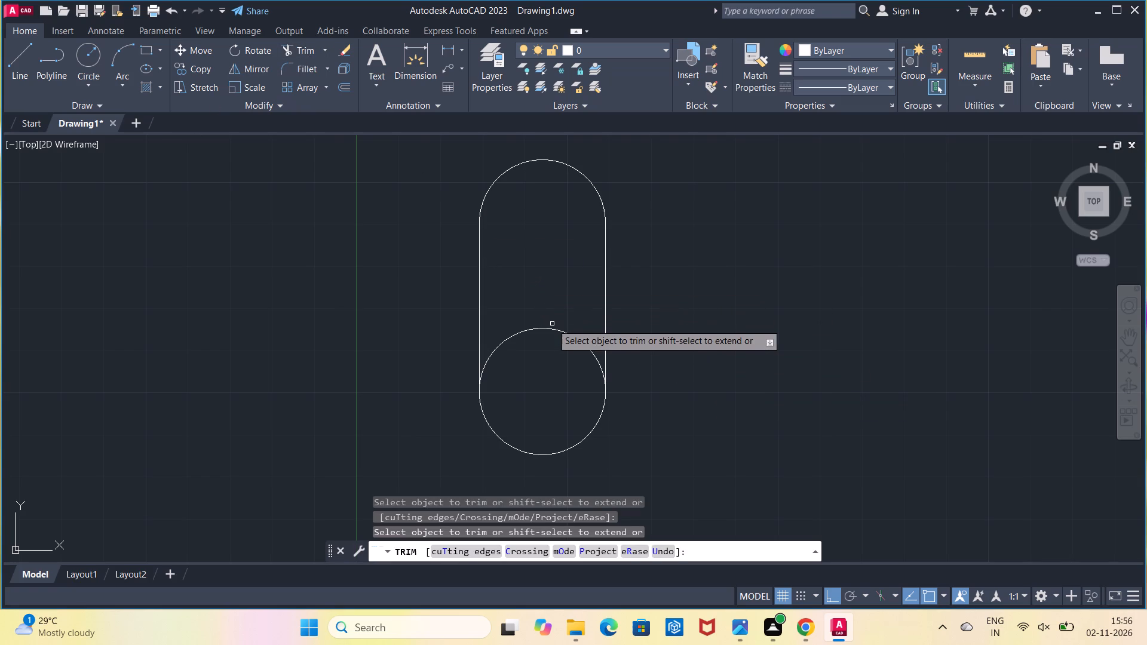
{"action": "left_click", "coordinate": [552, 330]}
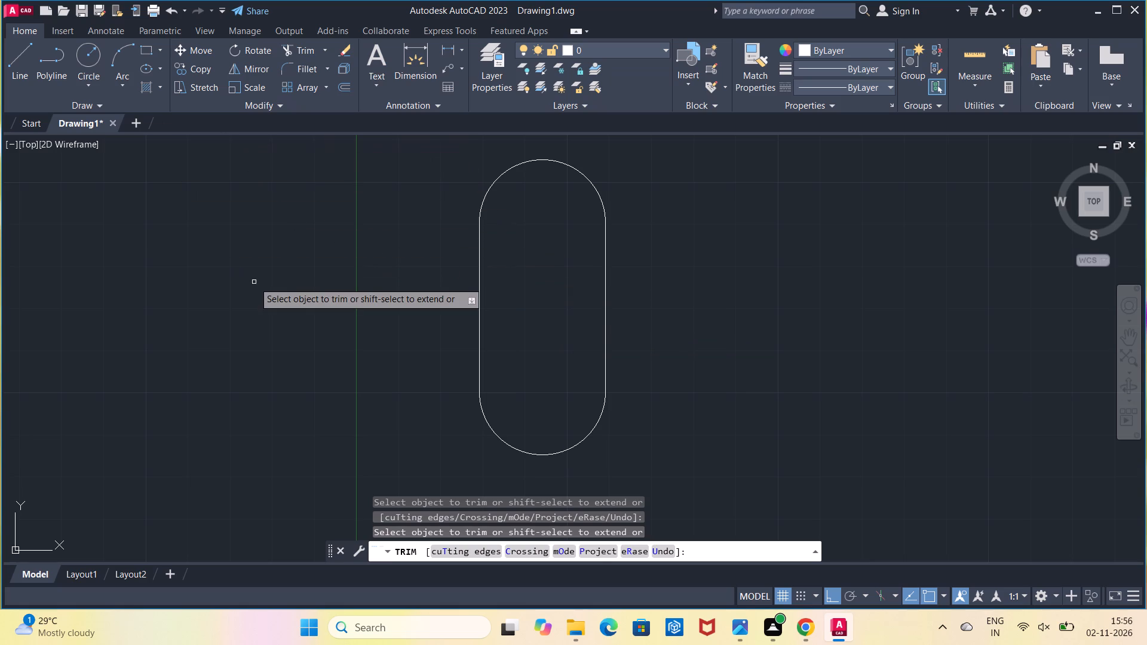
{"action": "key", "text": "Escape"}
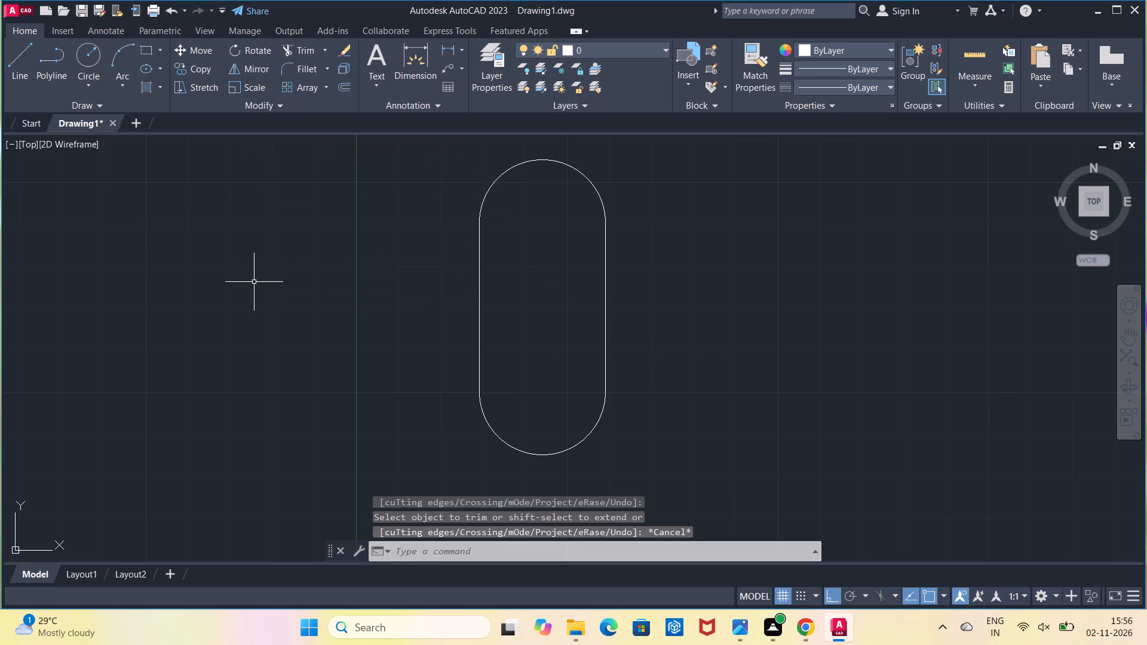
Draw a circle of radius 10 centred on the slot's upper arc centre.
{"action": "left_click", "coordinate": [85, 64]}
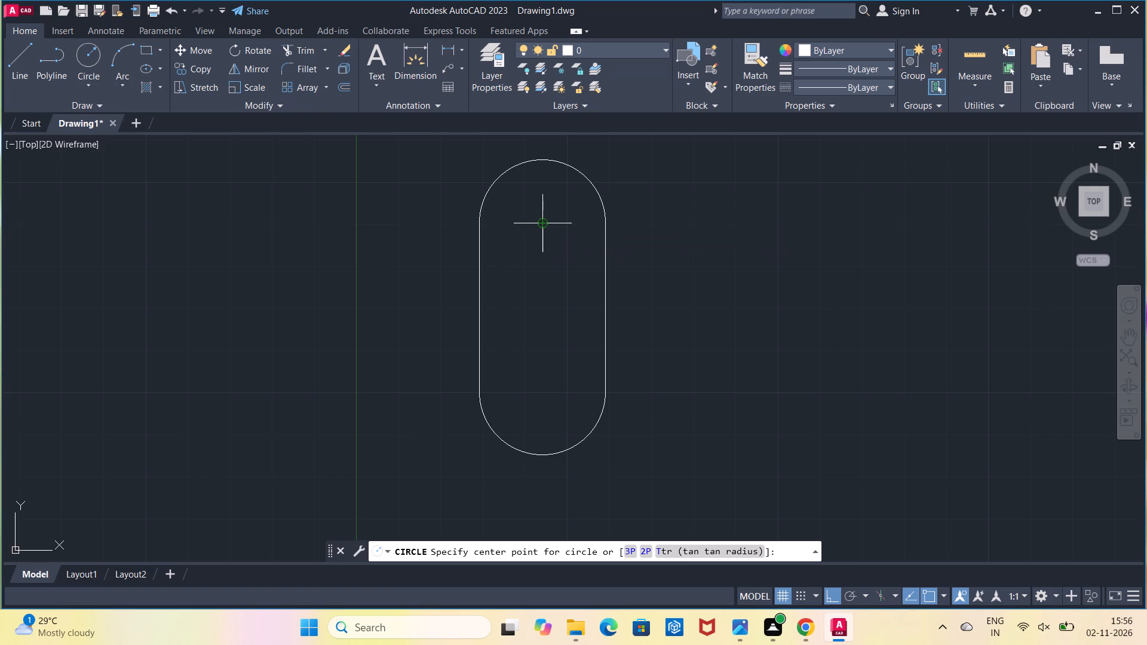
{"action": "left_click", "coordinate": [539, 225]}
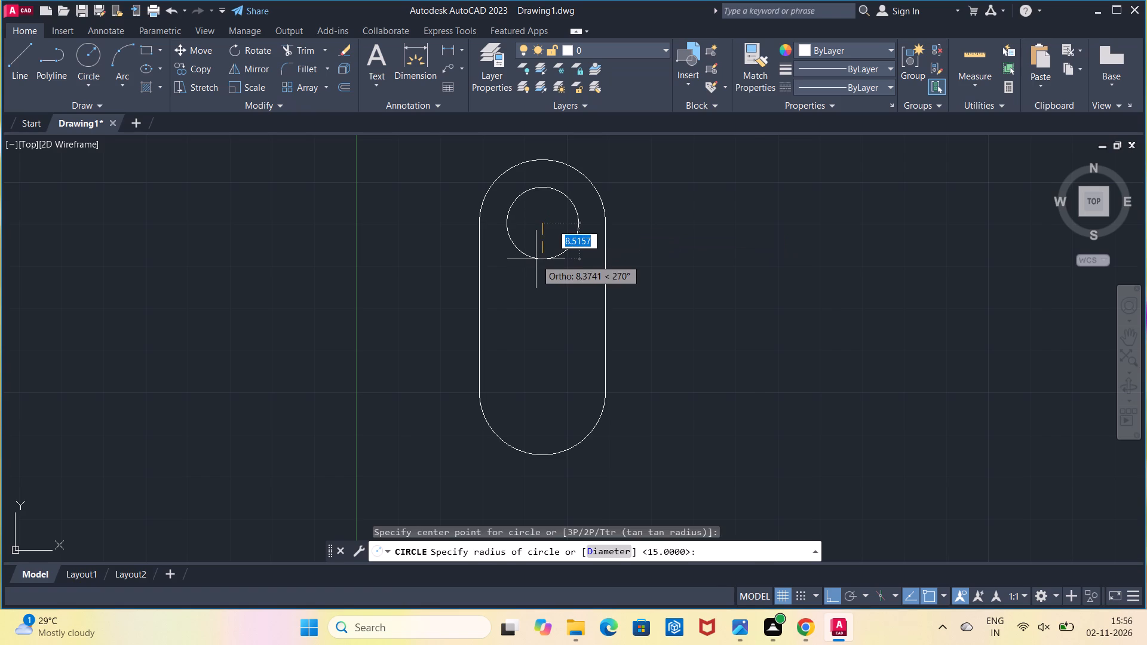
{"action": "type", "text": "10"}
{"action": "key", "text": "Return"}
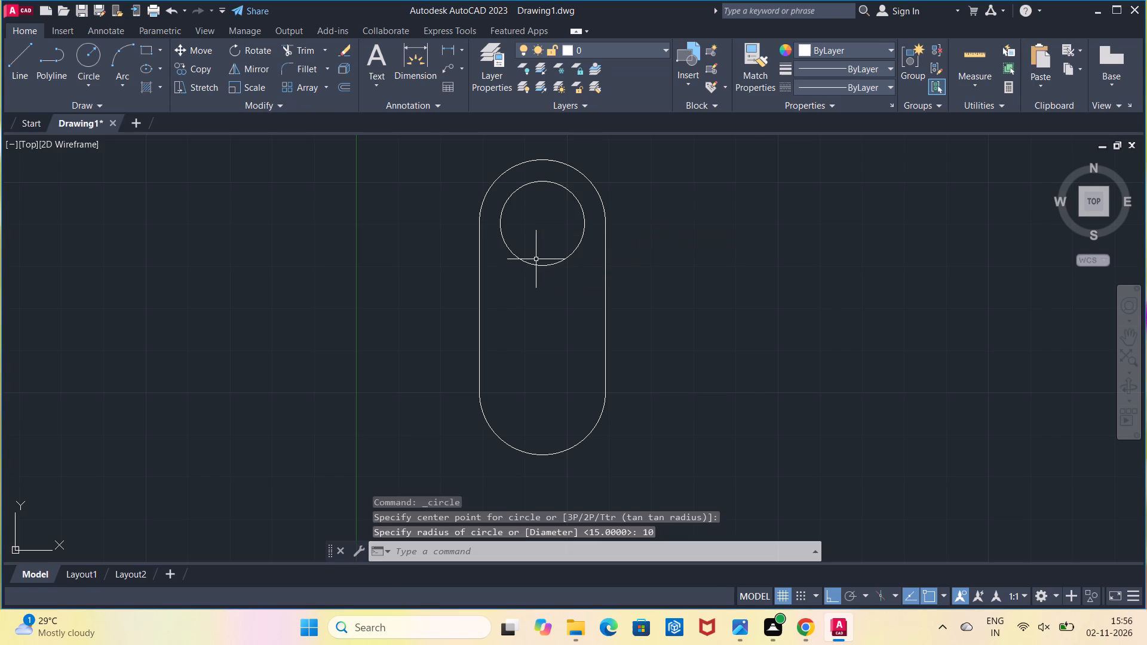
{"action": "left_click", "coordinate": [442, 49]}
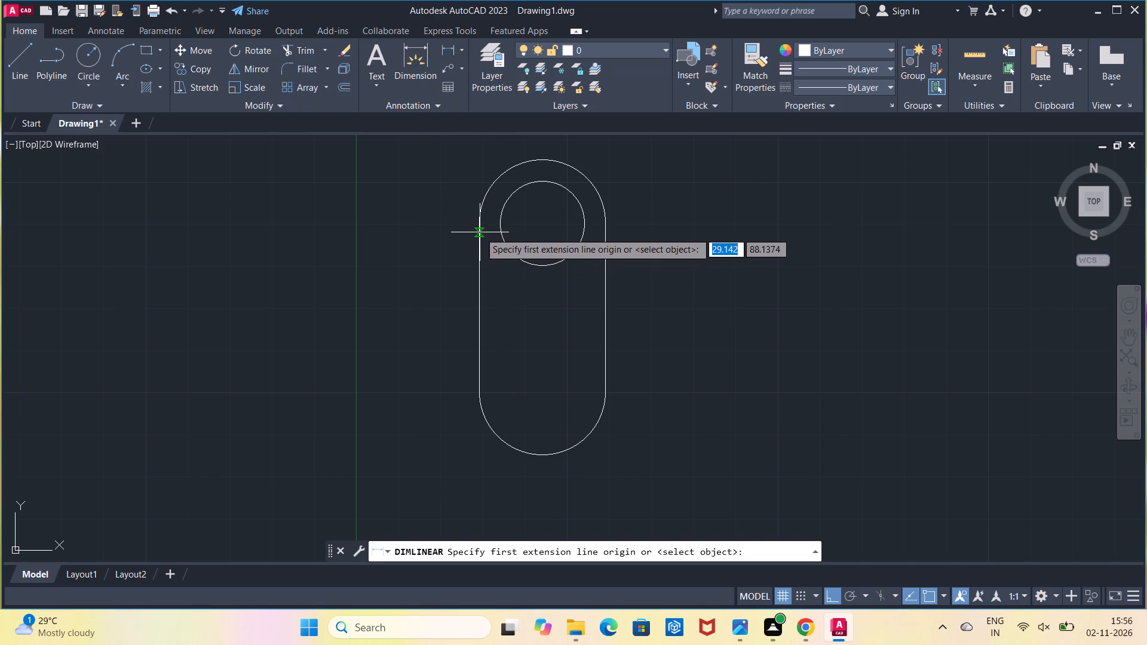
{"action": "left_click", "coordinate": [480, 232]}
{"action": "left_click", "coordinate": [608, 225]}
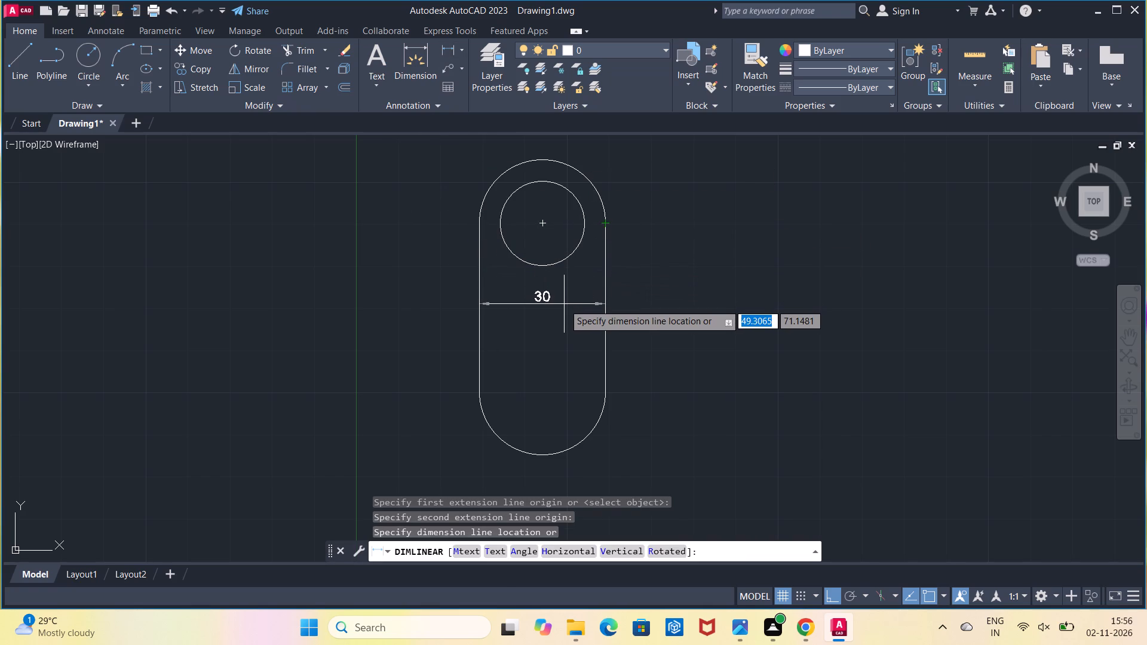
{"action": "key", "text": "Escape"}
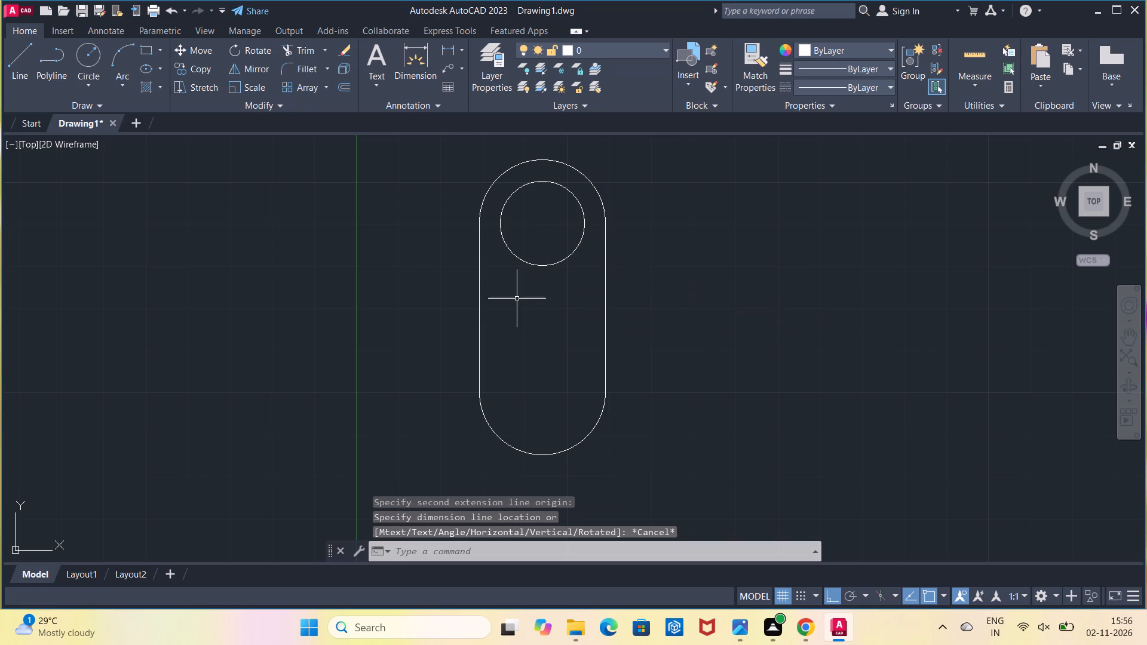
Draw a circle of radius 10 centred on the slot's lower arc centre.
{"action": "left_click", "coordinate": [88, 62]}
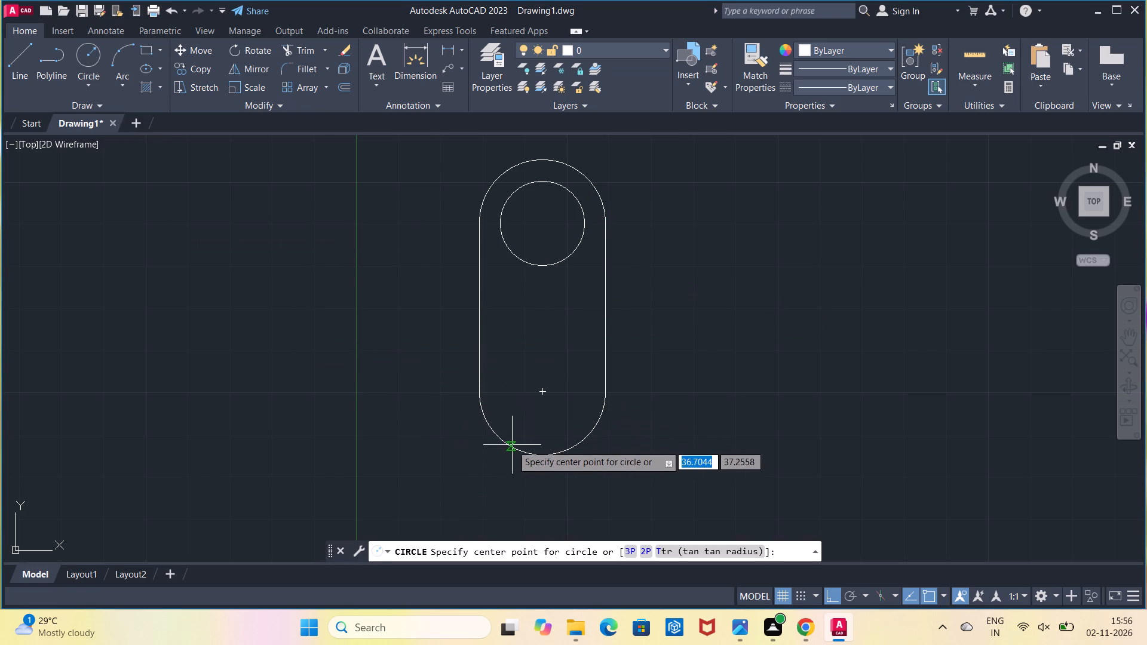
{"action": "left_click", "coordinate": [545, 392]}
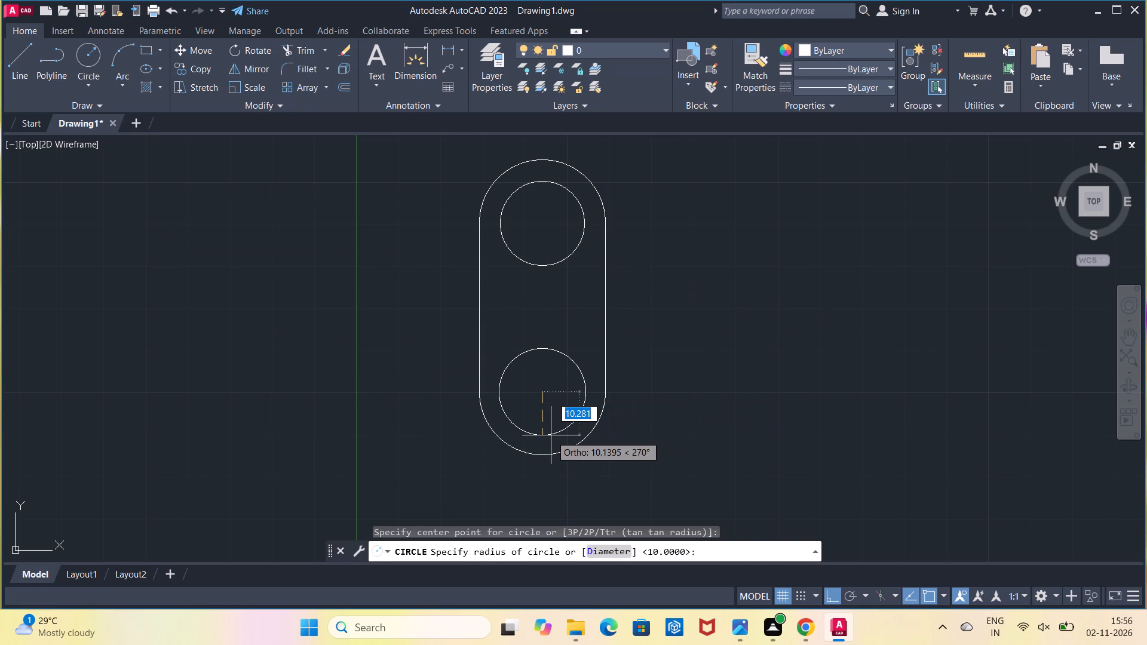
{"action": "type", "text": "10"}
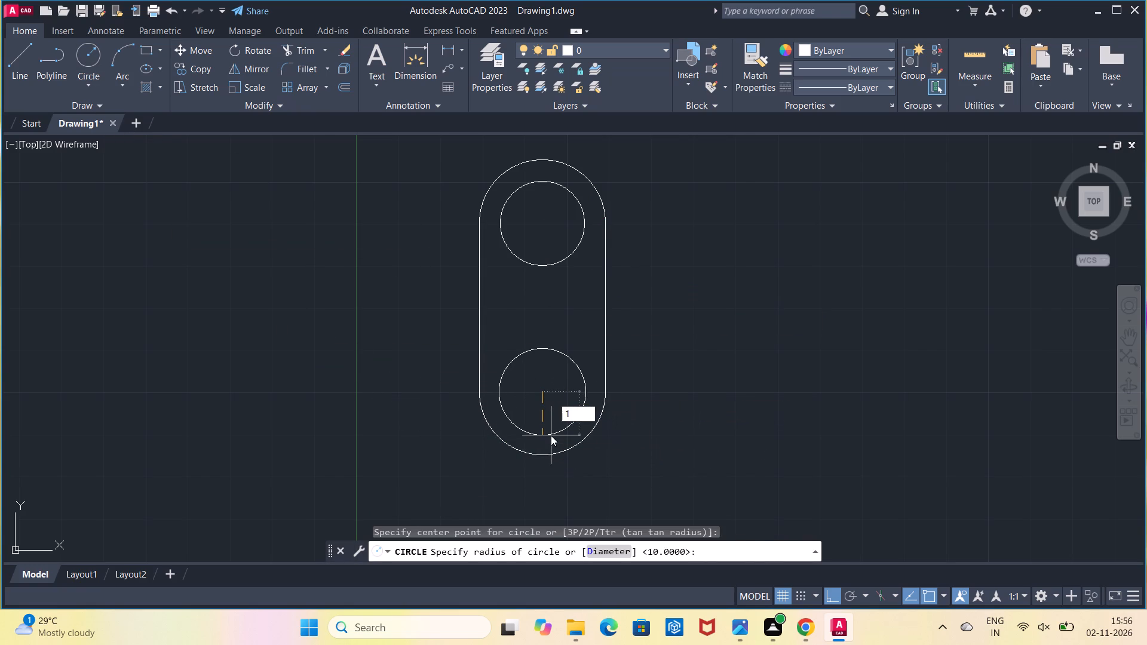
{"action": "key", "text": "Return"}
Draw two vertical lines joining the left and right quadrants of the two radius 10 circles.
{"action": "left_click", "coordinate": [20, 82]}
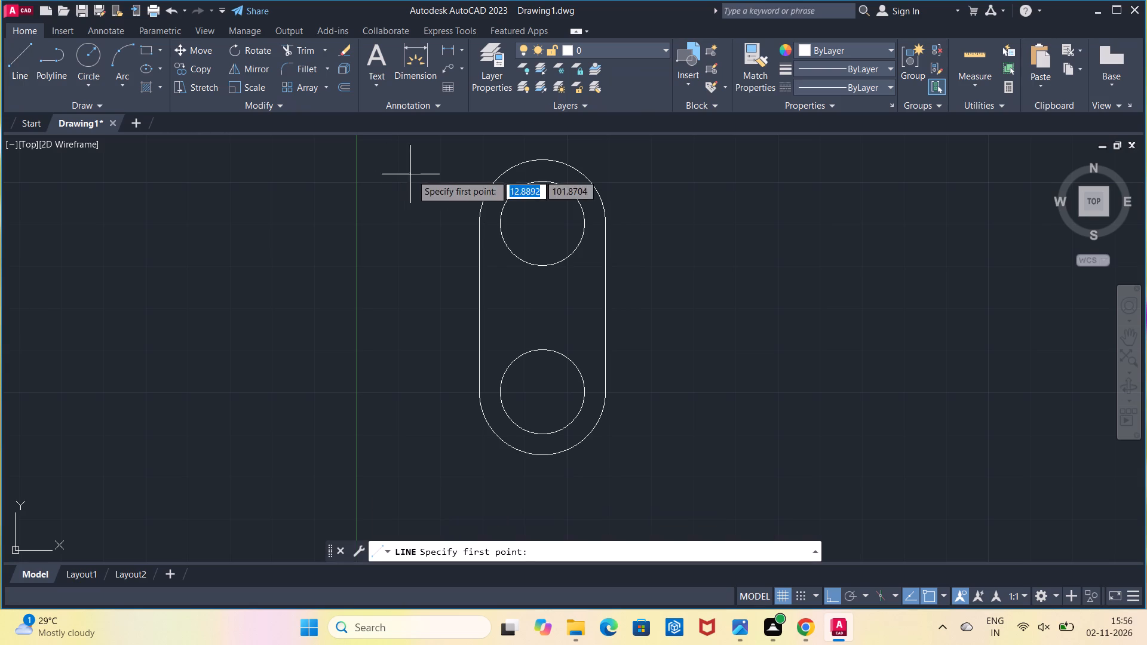
{"action": "left_click", "coordinate": [501, 223]}
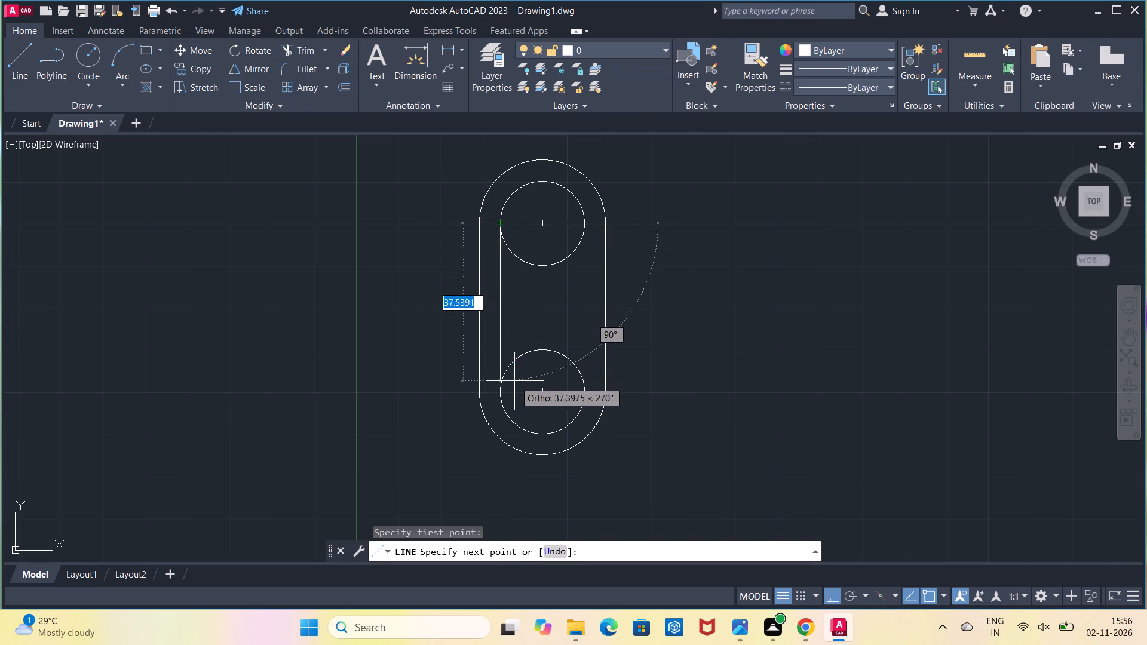
{"action": "left_click", "coordinate": [505, 391]}
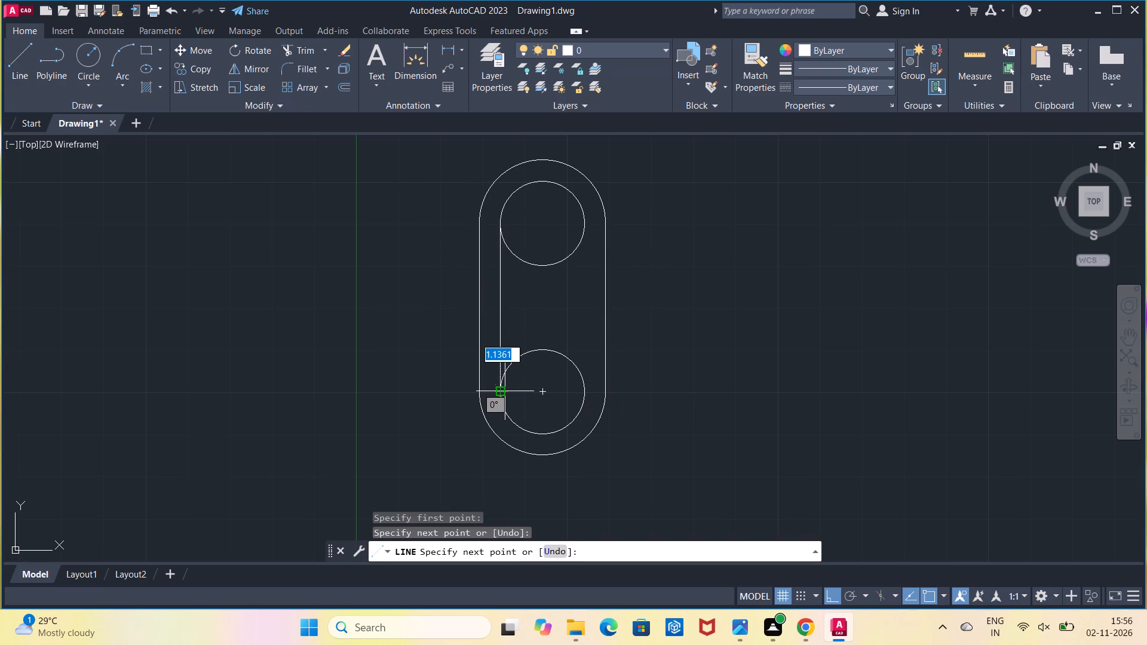
{"action": "key", "text": "Escape"}
{"action": "left_click", "coordinate": [26, 75]}
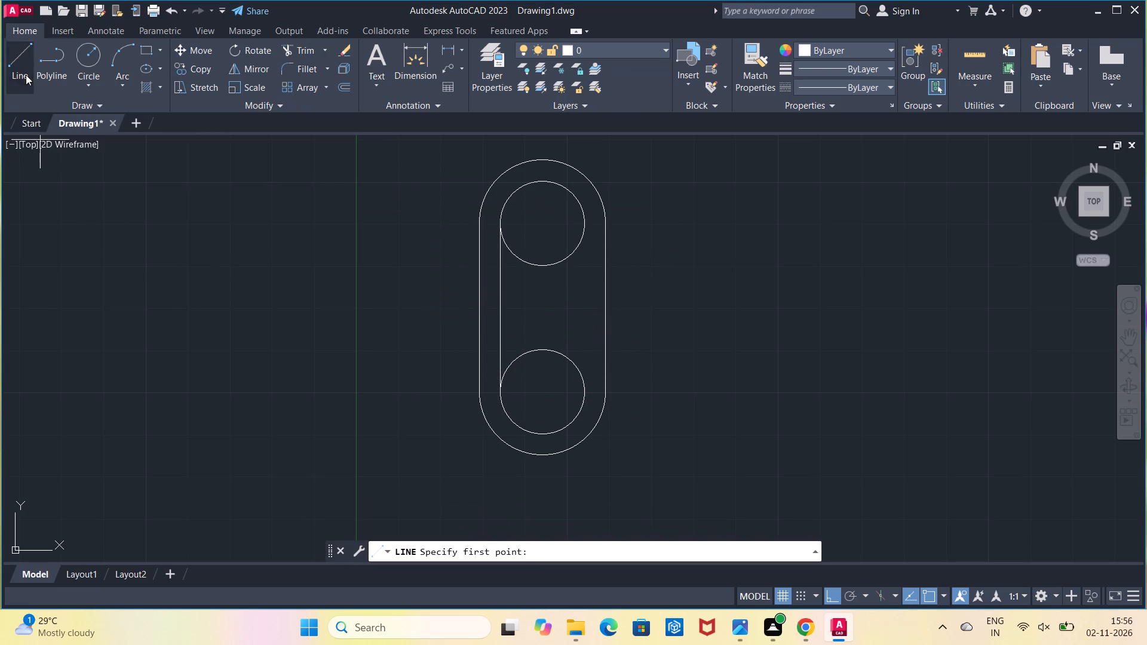
{"action": "left_click", "coordinate": [582, 222]}
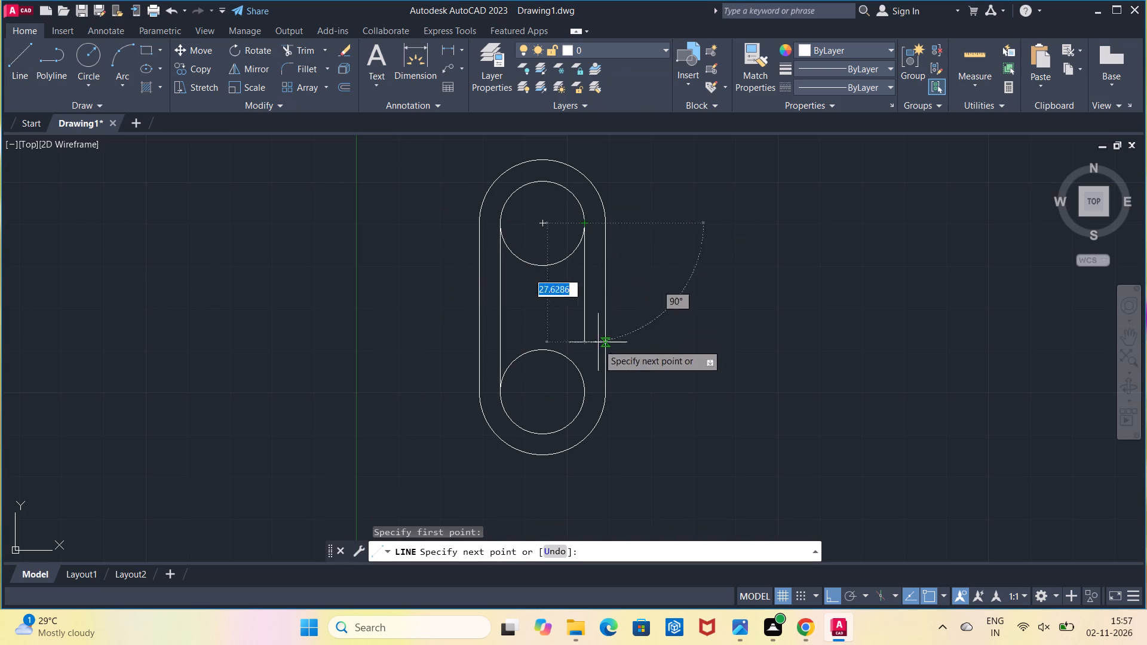
{"action": "left_click", "coordinate": [584, 388]}
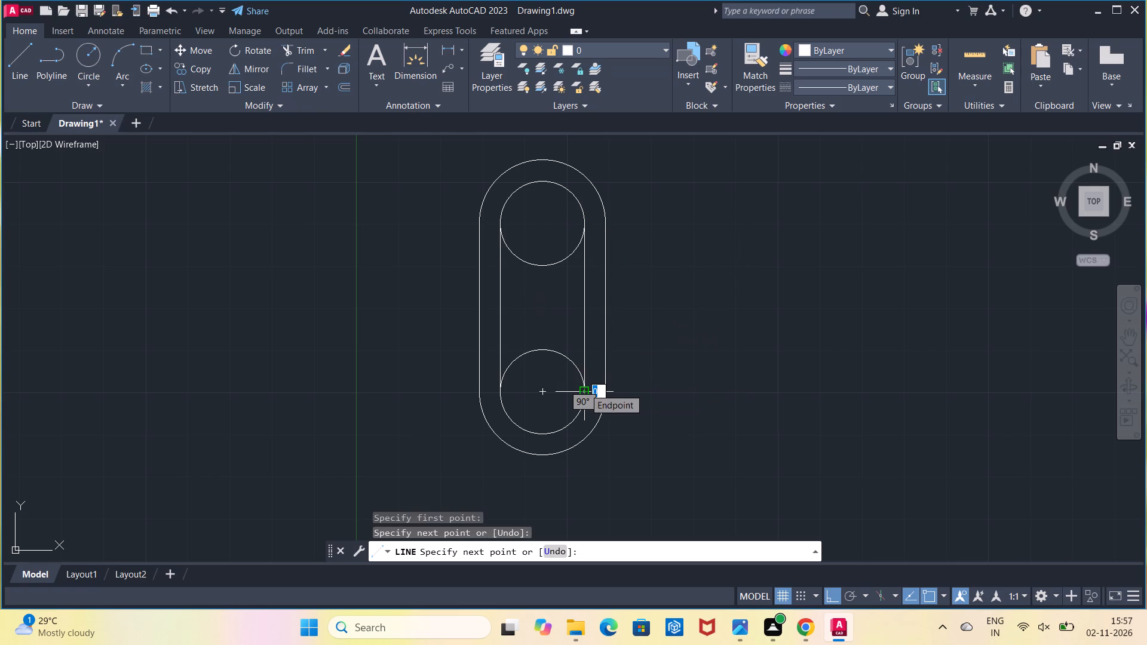
{"action": "key", "text": "Escape"}
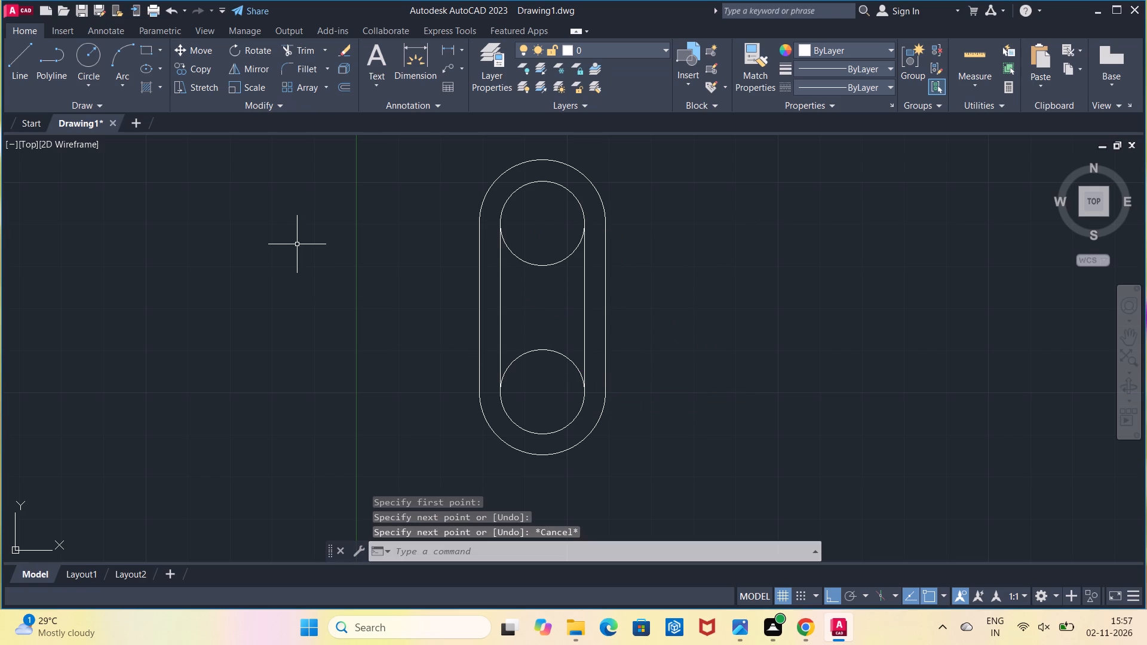
Trim the inner halves of both radius 10 circles to leave a closed inner slot.
{"action": "left_click", "coordinate": [305, 54]}
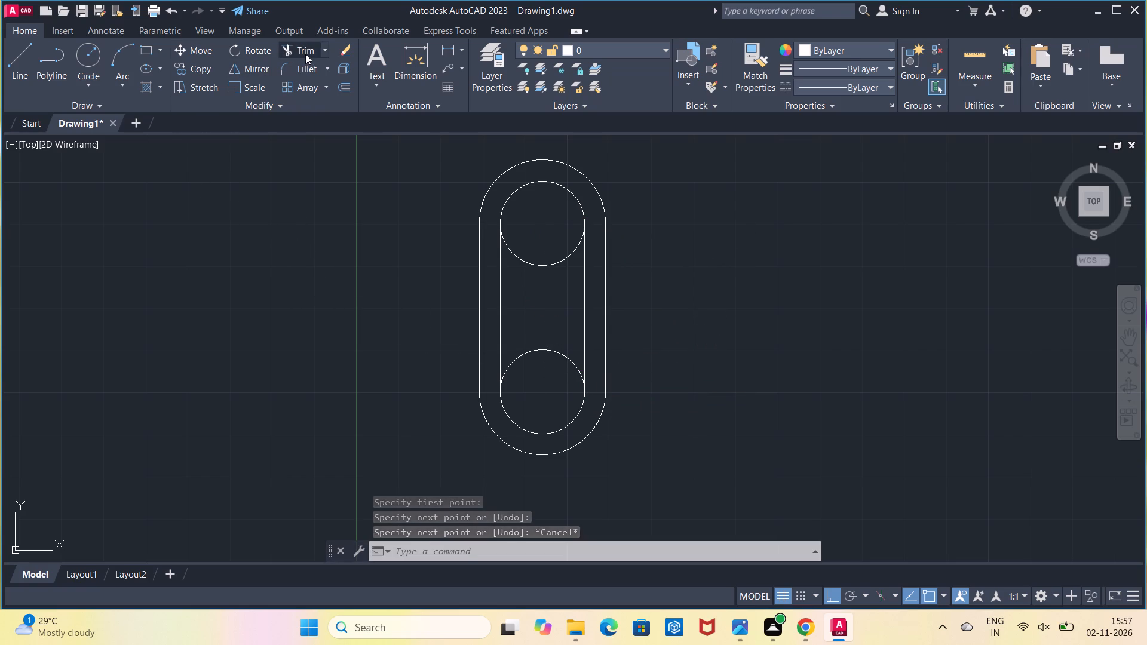
{"action": "left_click", "coordinate": [528, 260]}
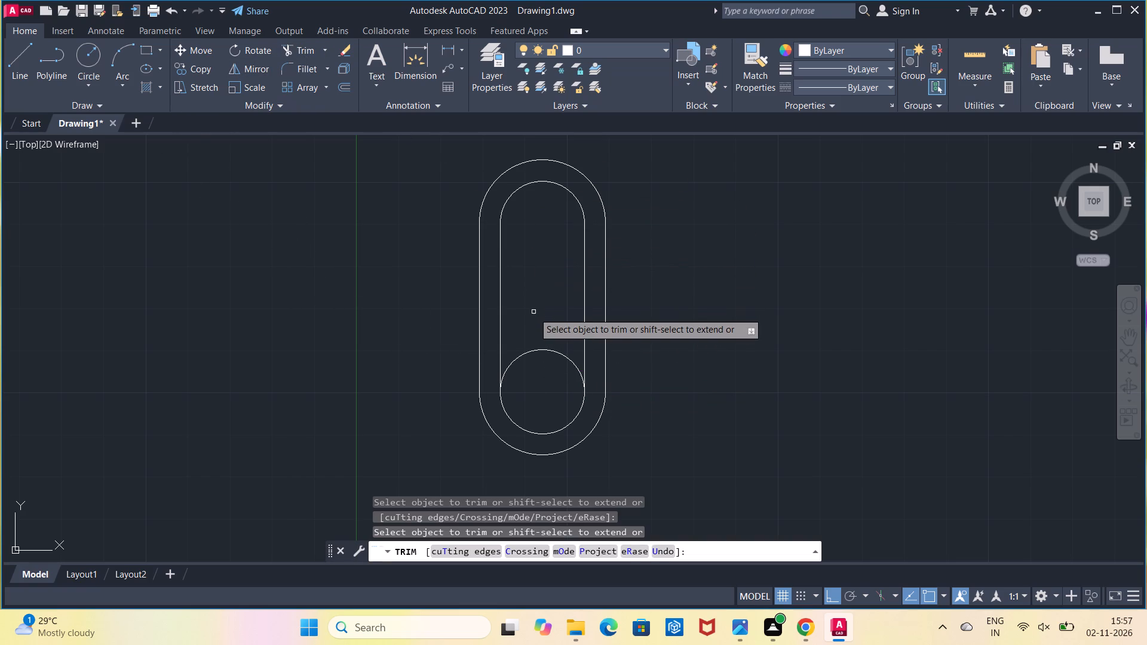
{"action": "left_click", "coordinate": [538, 351]}
{"action": "key", "text": "Escape"}
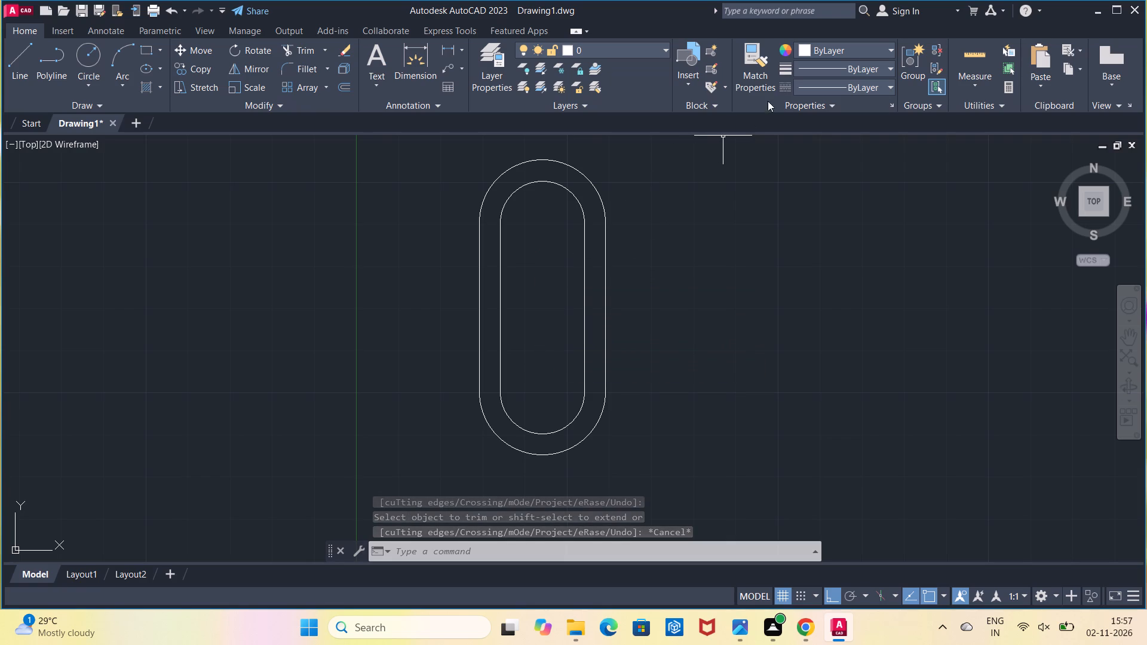
Load the CENTER2 linetype from acadiso.lin into the drawing.
{"action": "left_click", "coordinate": [844, 93]}
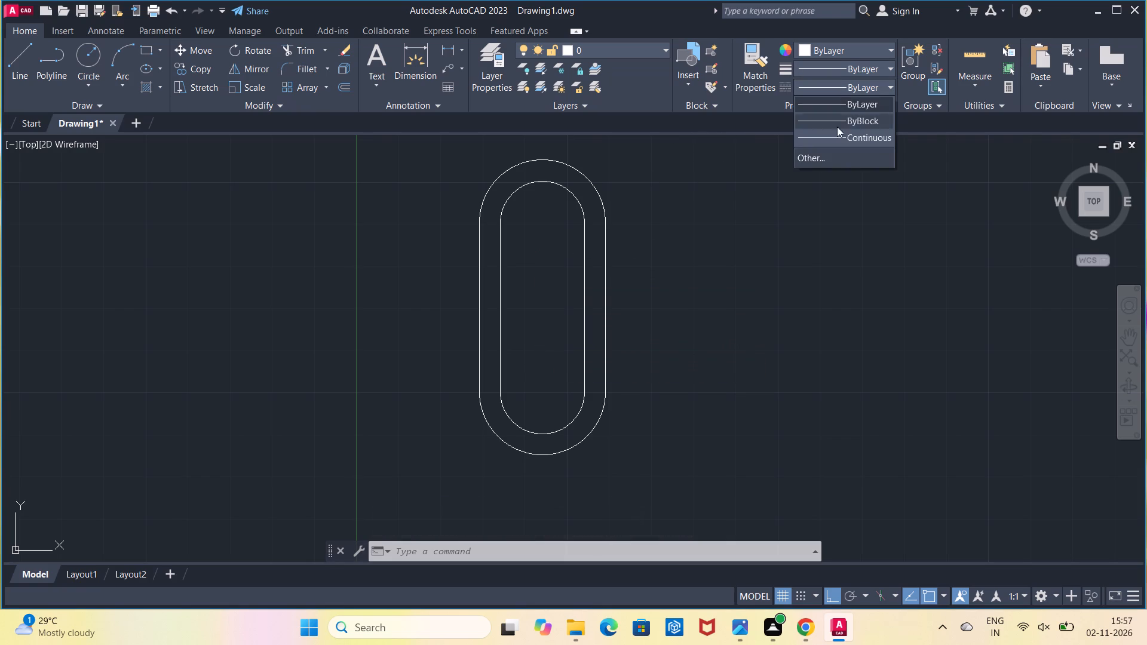
{"action": "left_click", "coordinate": [839, 158]}
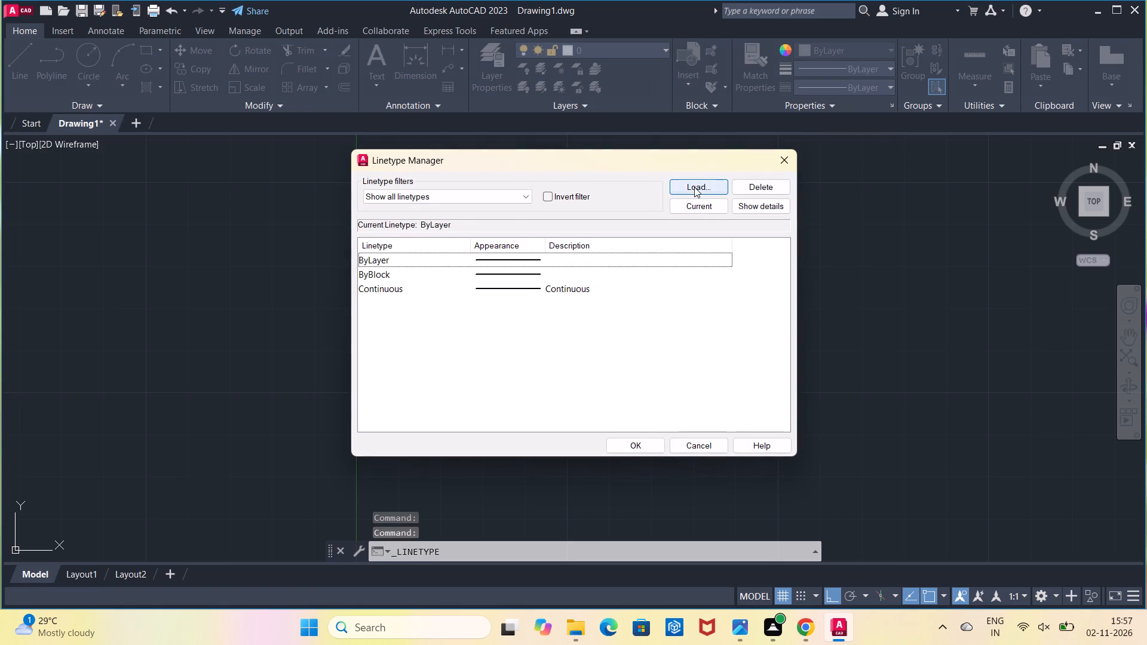
{"action": "left_click", "coordinate": [694, 187]}
{"action": "scroll", "coordinate": [634, 275], "scroll_direction": "down", "scroll_amount": 2}
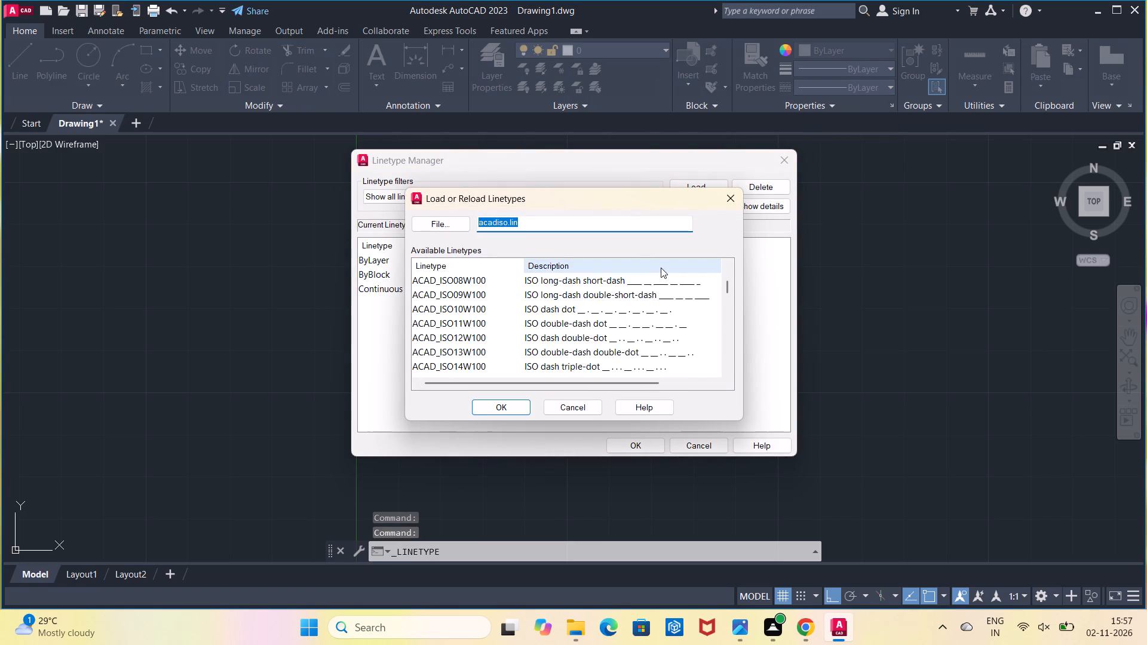
{"action": "scroll", "coordinate": [661, 268], "scroll_direction": "up", "scroll_amount": 1}
{"action": "scroll", "coordinate": [661, 268], "scroll_direction": "down", "scroll_amount": 5}
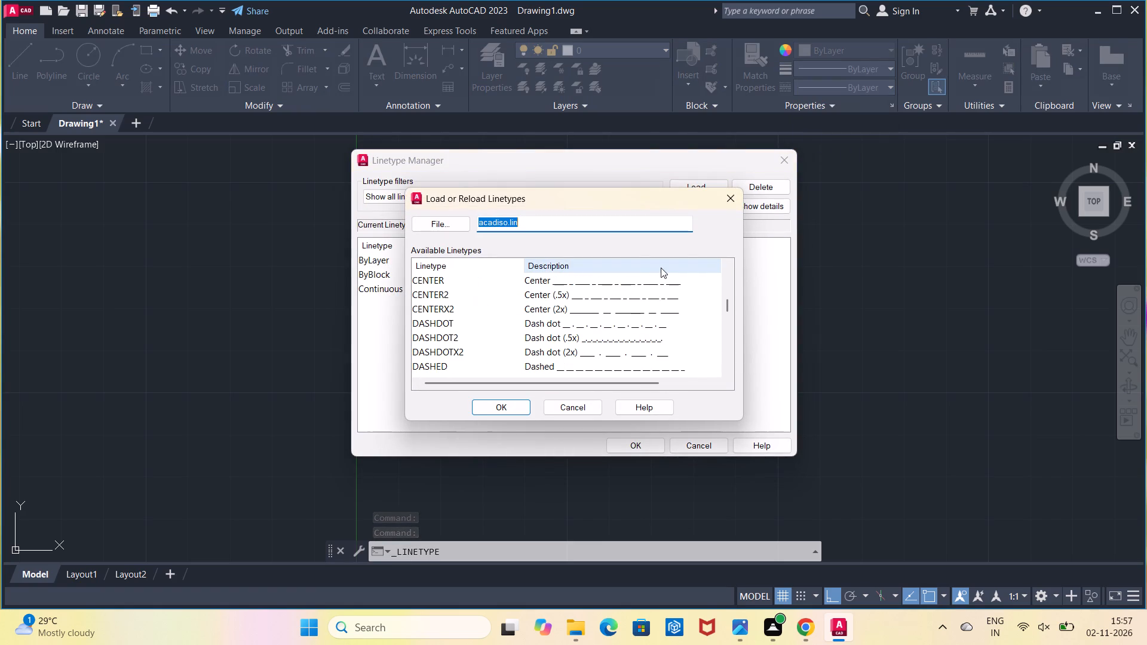
{"action": "left_click", "coordinate": [557, 300]}
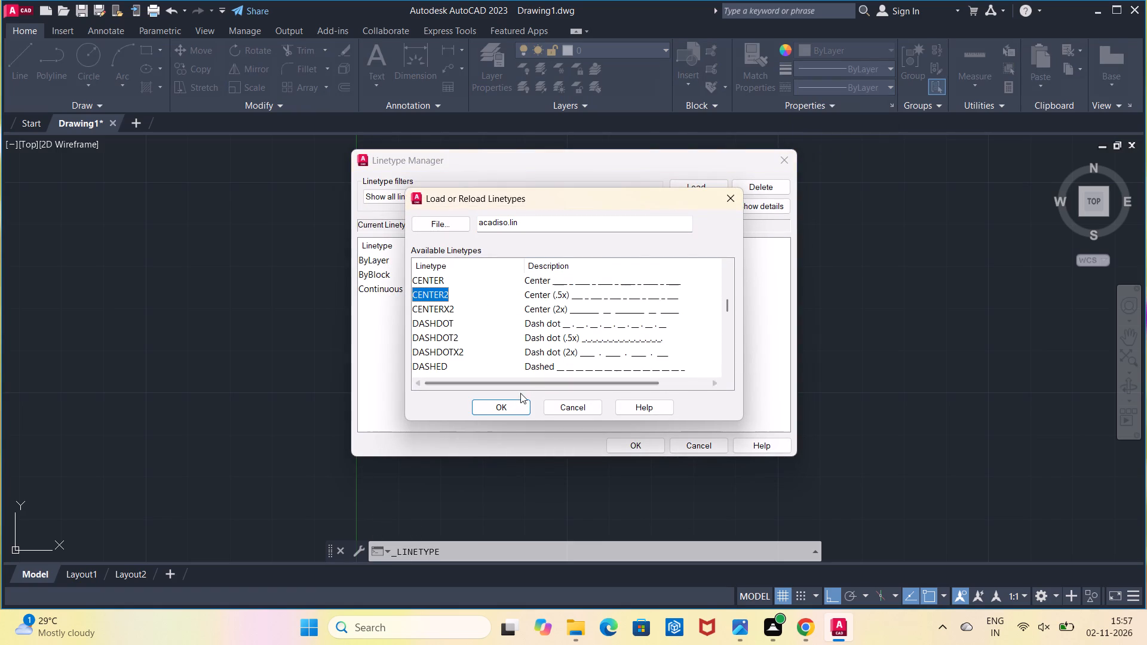
{"action": "left_click", "coordinate": [511, 401]}
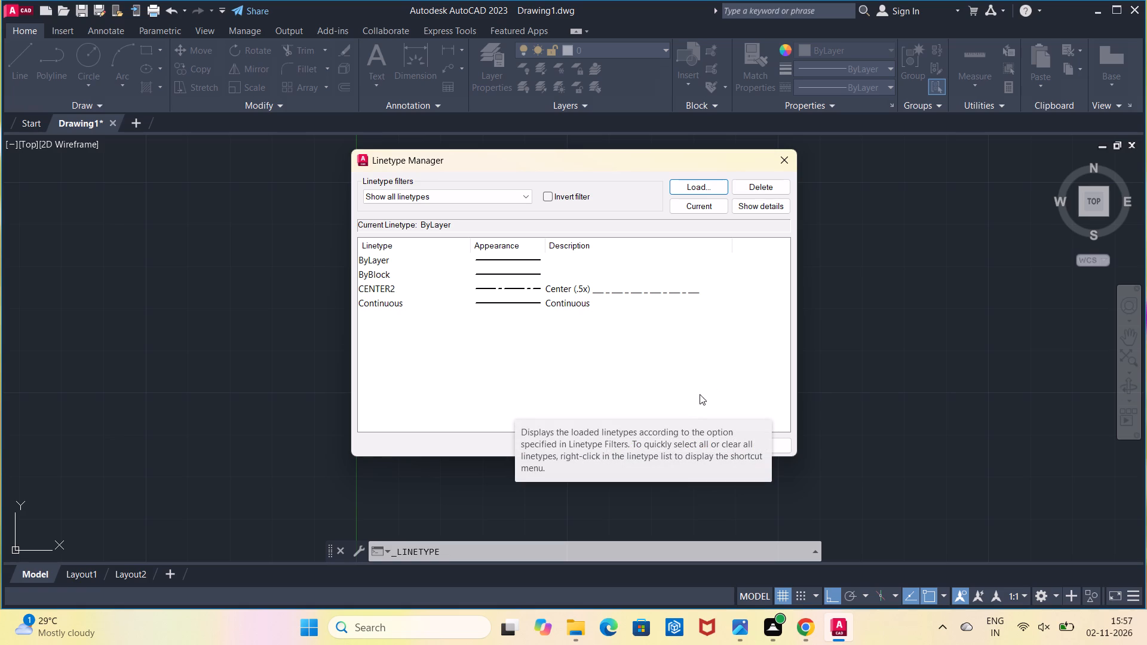
{"action": "left_click", "coordinate": [629, 380]}
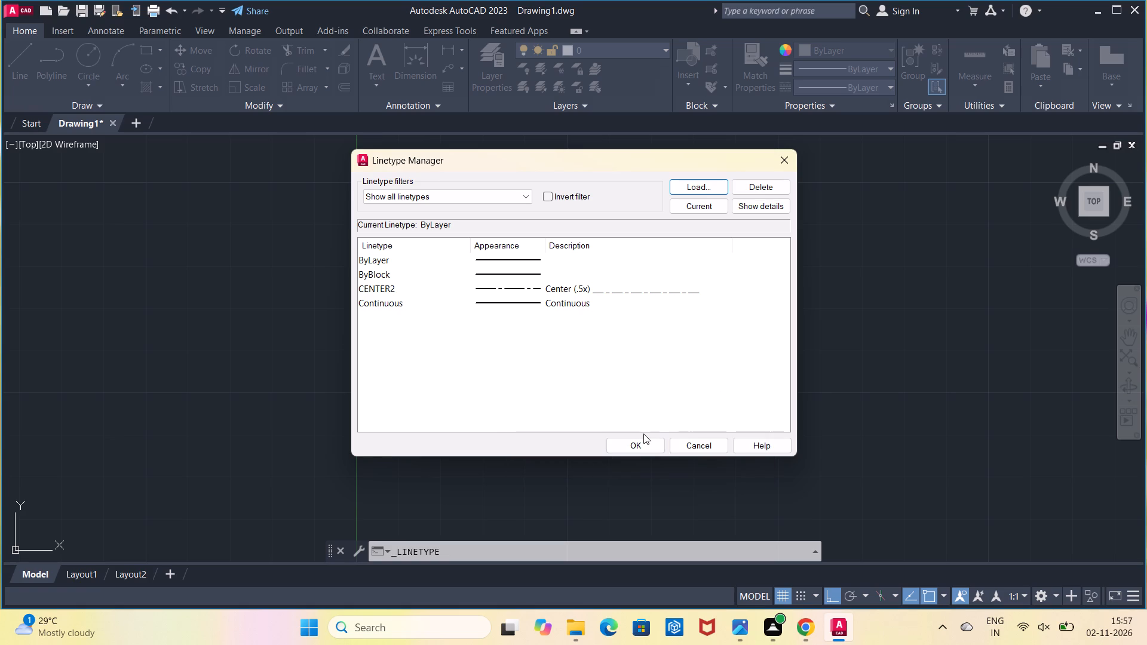
{"action": "left_click", "coordinate": [644, 450]}
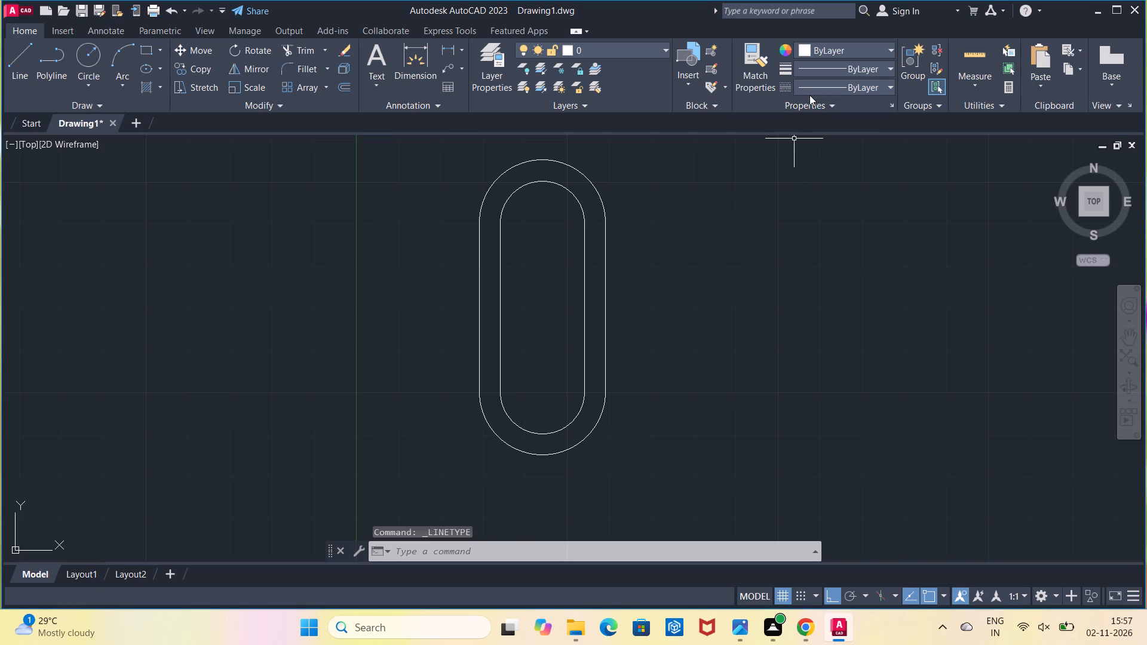
Draw a 130-unit horizontal centreline in CENTER2 linetype, running rightward from the midpoint of the outer slot's left side.
{"action": "left_click", "coordinate": [809, 95]}
{"action": "left_click", "coordinate": [809, 139]}
{"action": "left_click", "coordinate": [14, 82]}
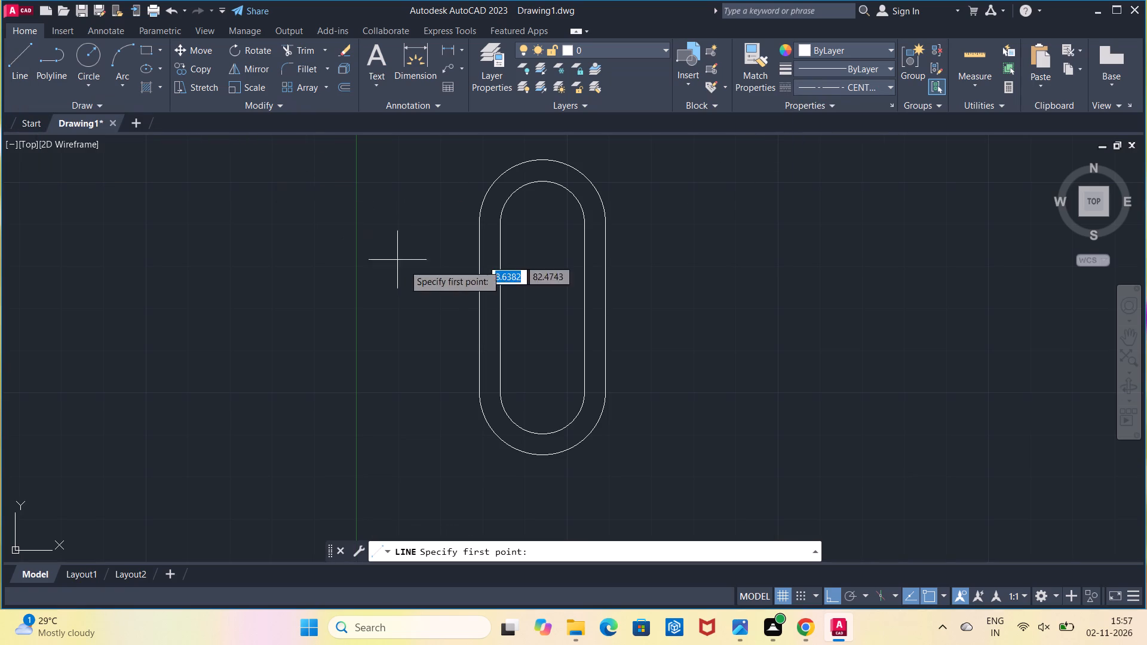
{"action": "left_click", "coordinate": [480, 310]}
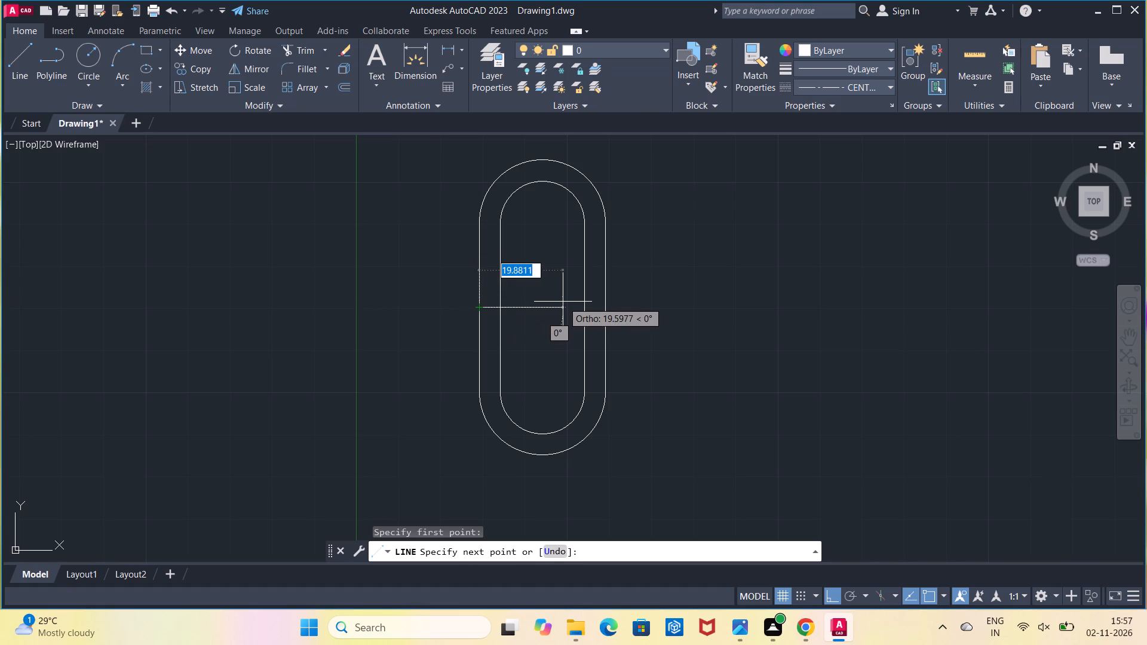
{"action": "type", "text": "12"}
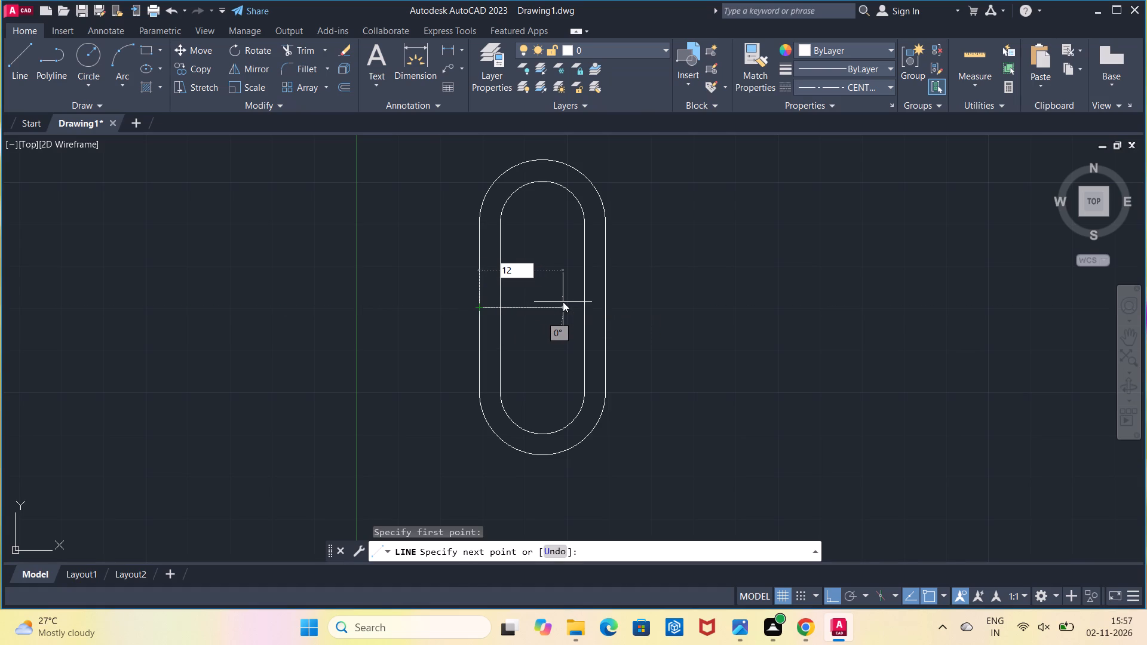
{"action": "key", "text": "BackSpace"}
{"action": "type", "text": "30"}
{"action": "key", "text": "Return"}
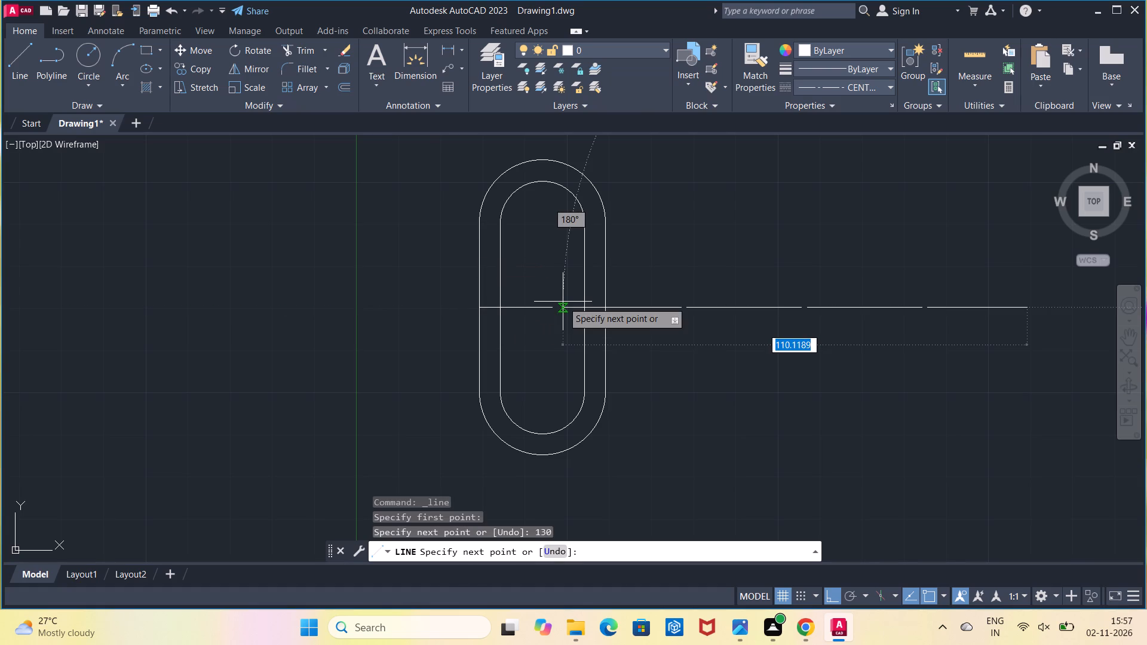
{"action": "key", "text": "Escape"}
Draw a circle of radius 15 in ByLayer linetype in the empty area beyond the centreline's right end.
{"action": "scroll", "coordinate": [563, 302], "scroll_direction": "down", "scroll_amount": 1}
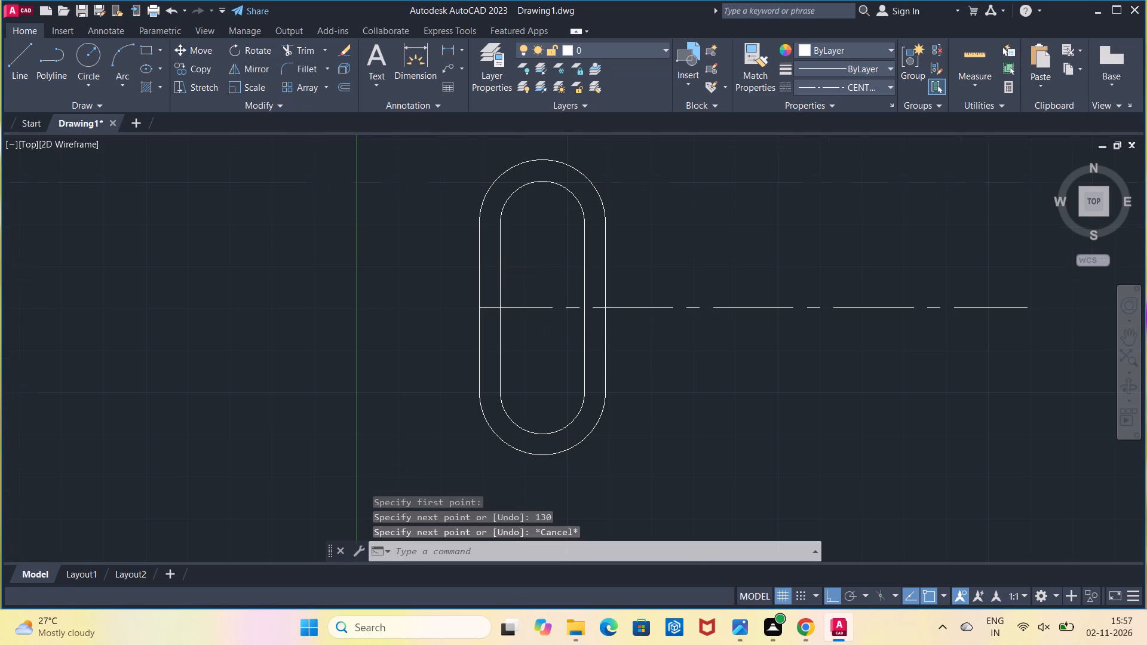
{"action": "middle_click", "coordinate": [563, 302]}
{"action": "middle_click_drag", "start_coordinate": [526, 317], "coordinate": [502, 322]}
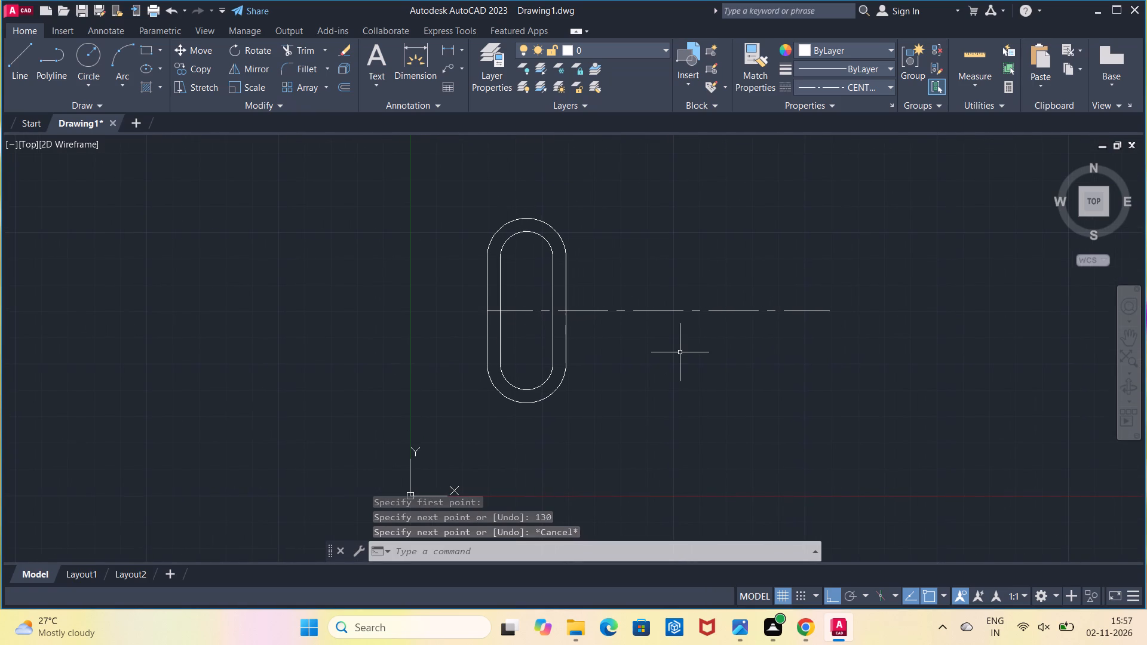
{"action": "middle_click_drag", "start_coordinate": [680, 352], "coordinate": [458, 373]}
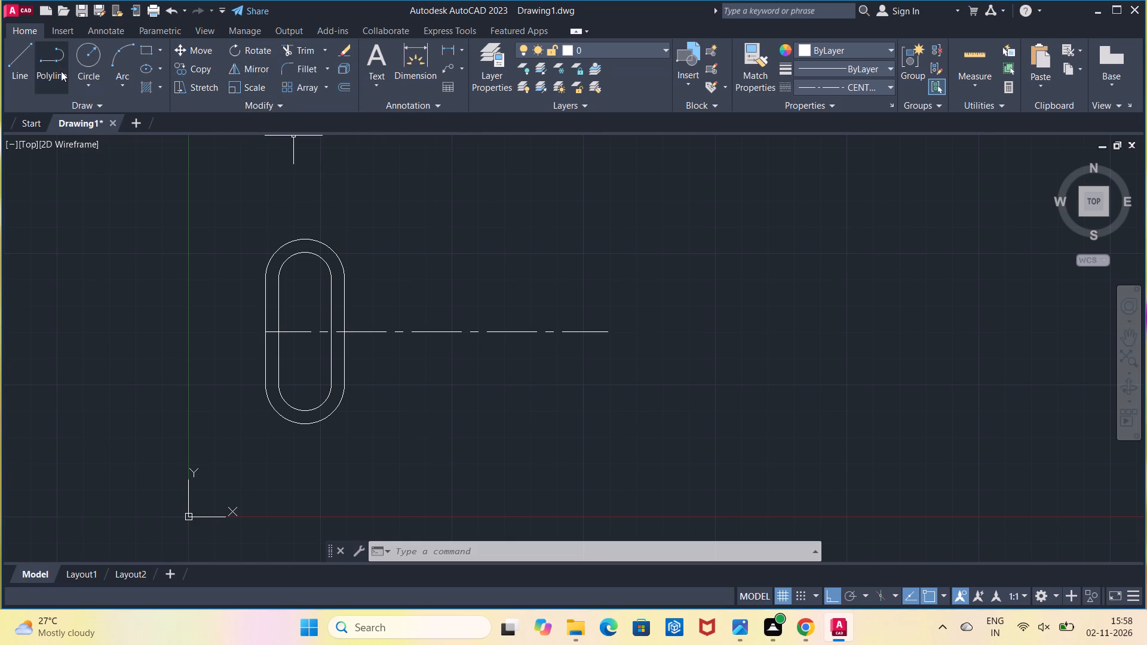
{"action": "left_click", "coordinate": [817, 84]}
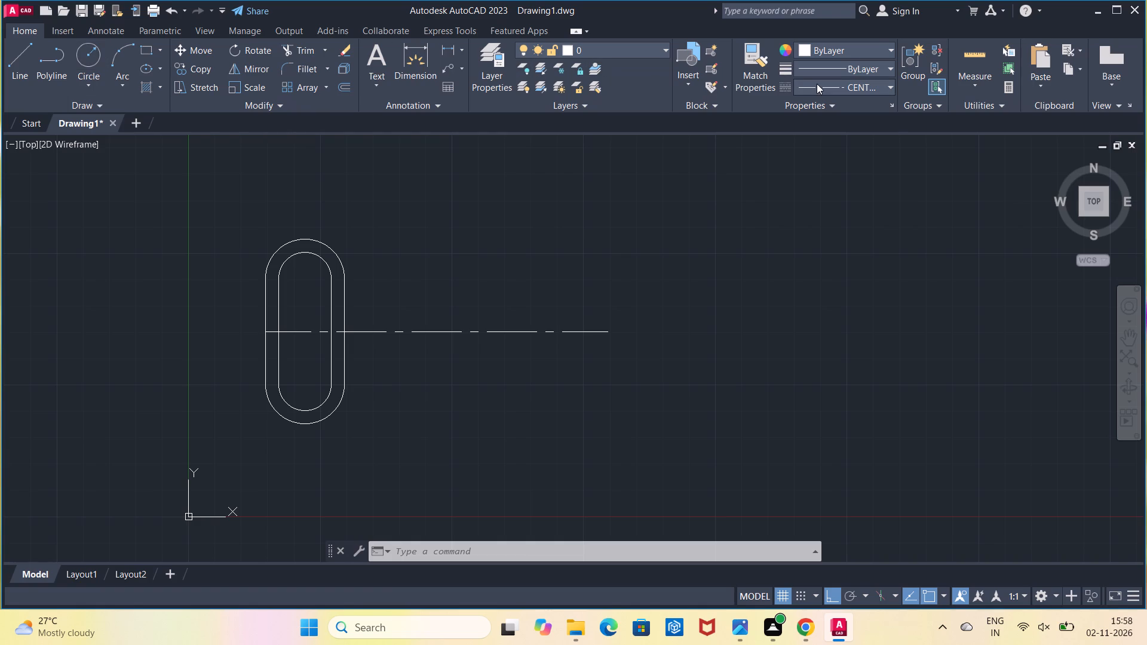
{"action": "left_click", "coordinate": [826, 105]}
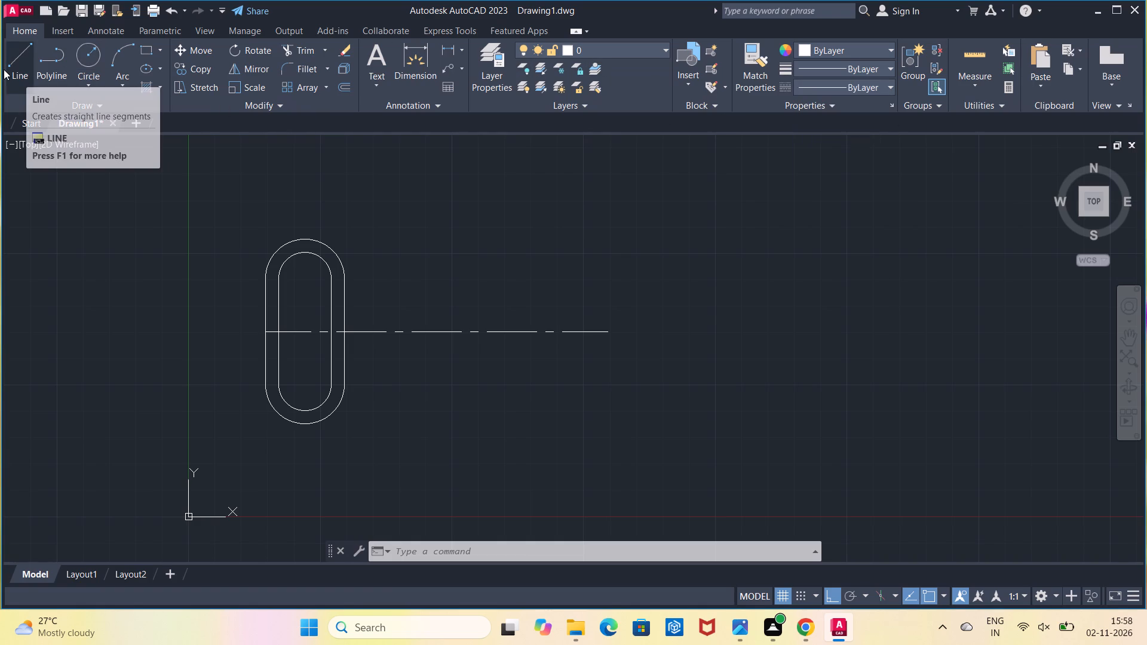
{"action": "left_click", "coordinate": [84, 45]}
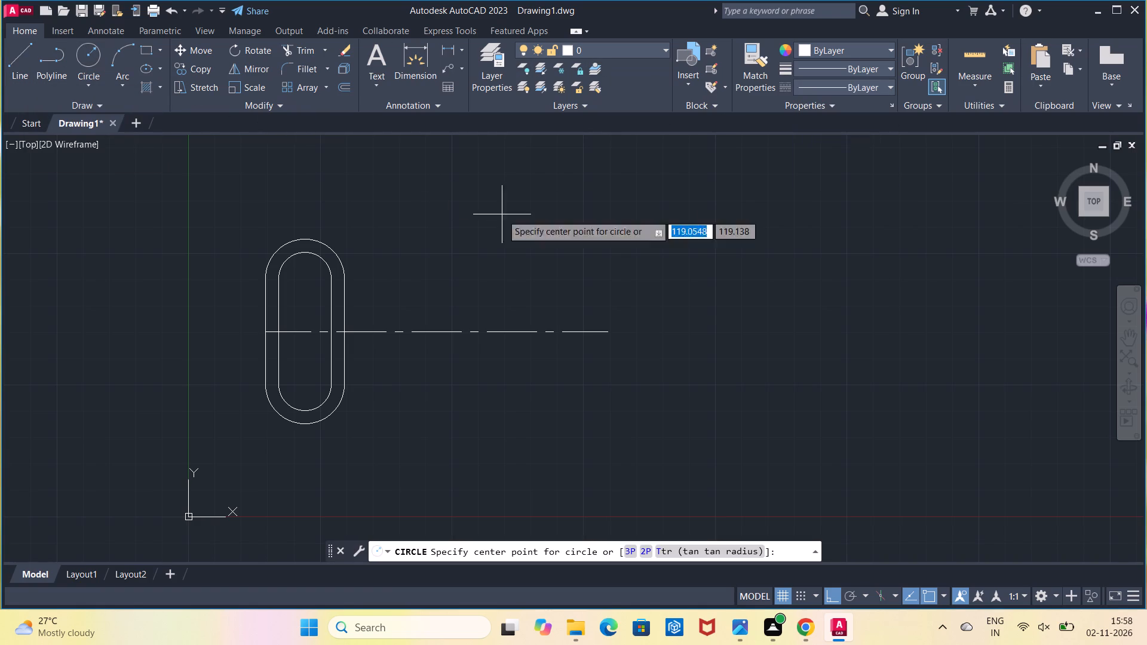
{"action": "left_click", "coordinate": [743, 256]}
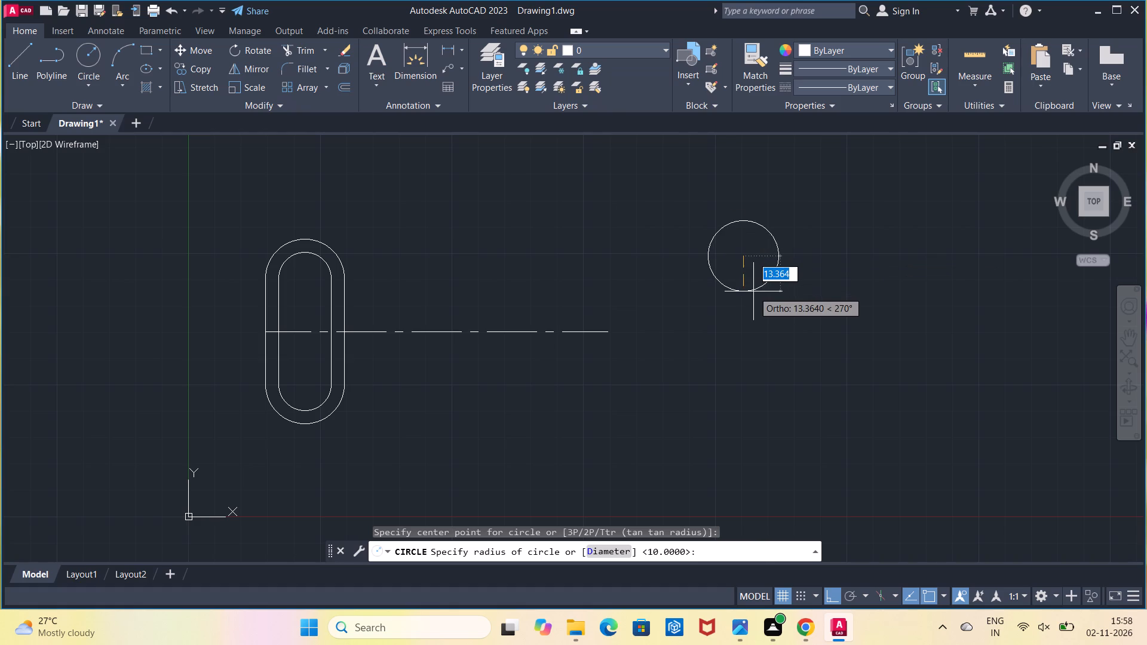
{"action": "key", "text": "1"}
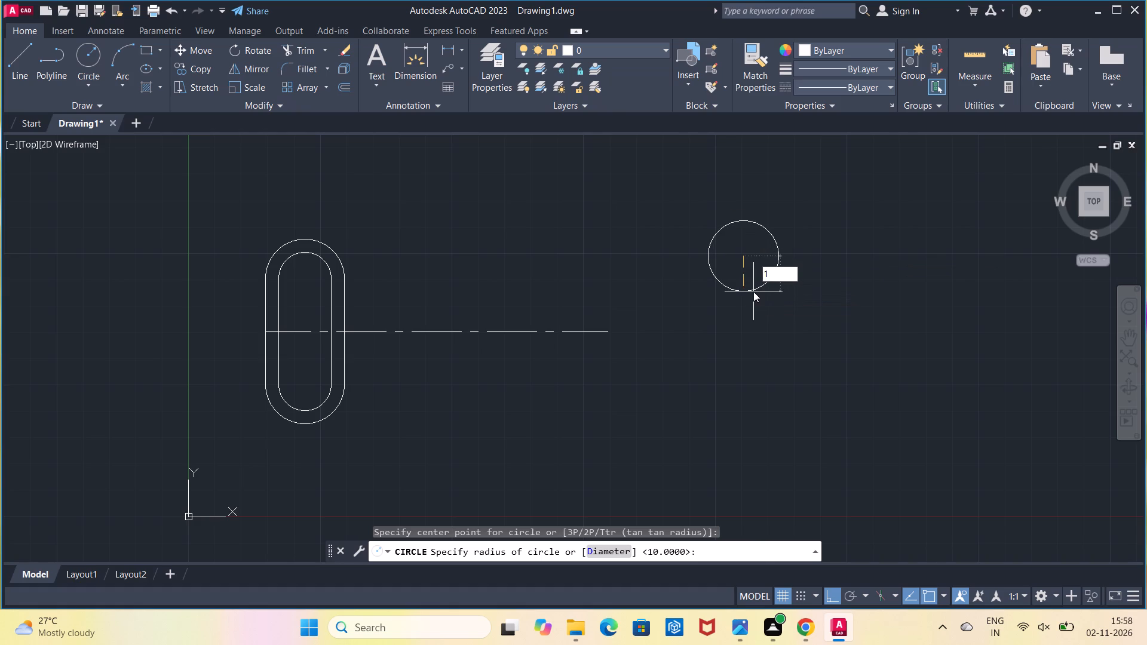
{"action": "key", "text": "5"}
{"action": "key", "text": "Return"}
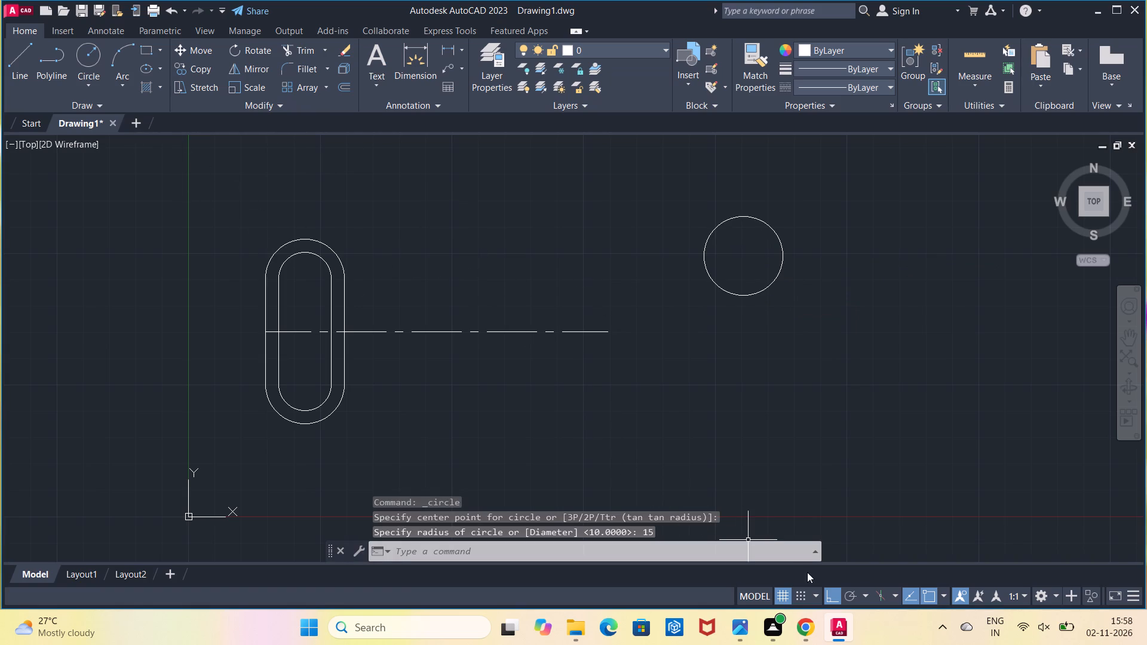
Turn off Ortho mode.
{"action": "left_click", "coordinate": [824, 587]}
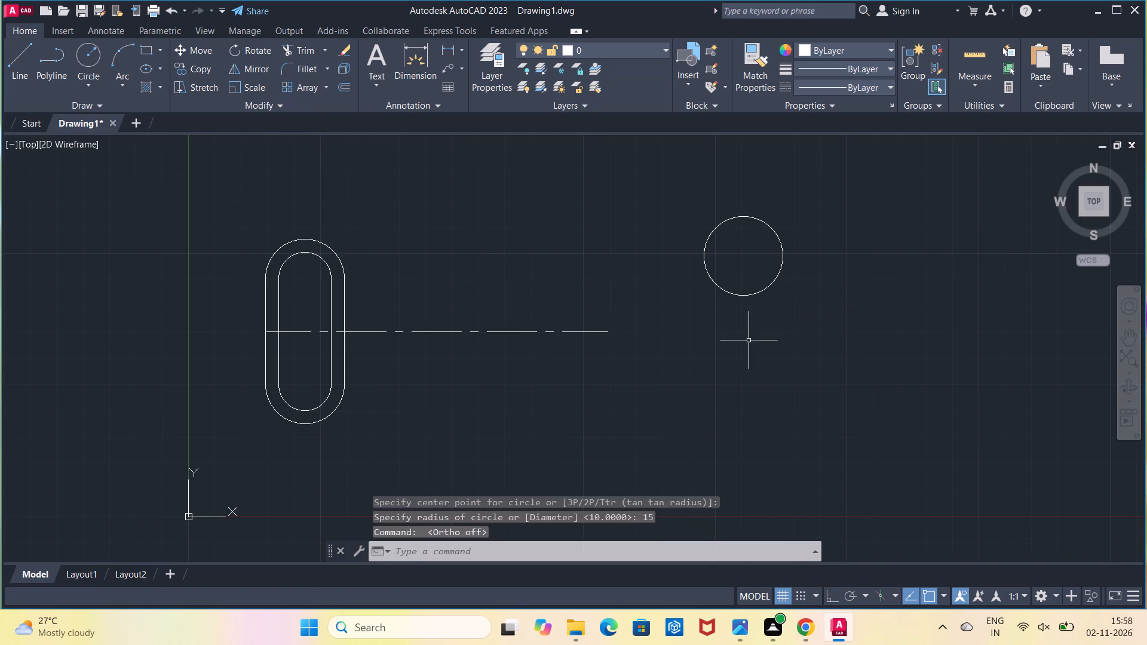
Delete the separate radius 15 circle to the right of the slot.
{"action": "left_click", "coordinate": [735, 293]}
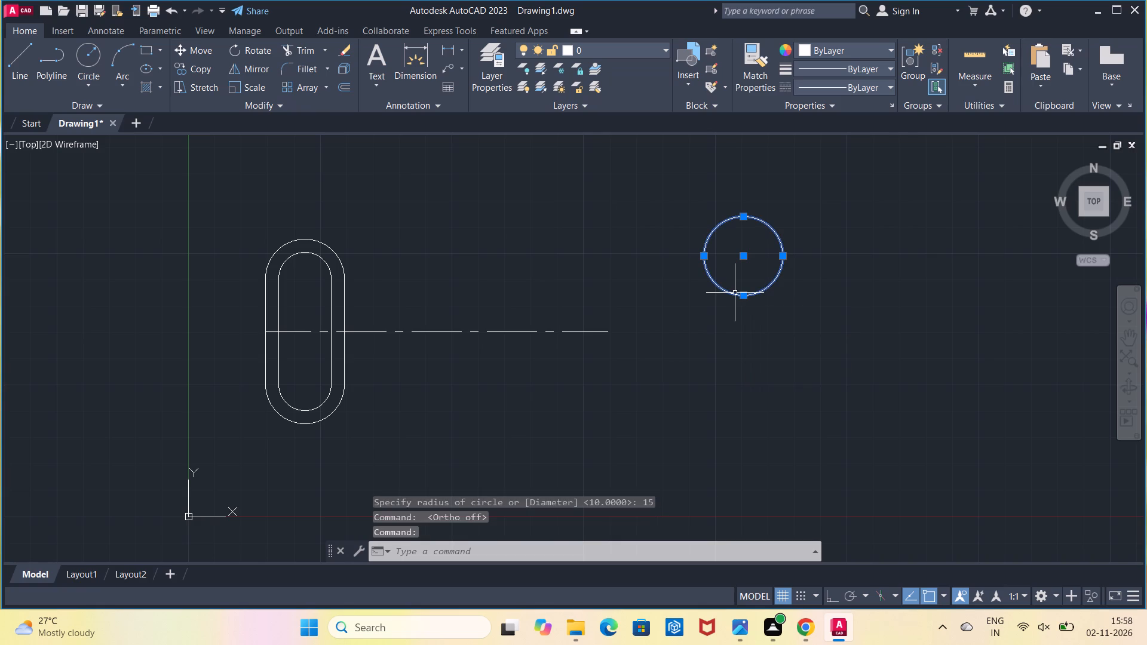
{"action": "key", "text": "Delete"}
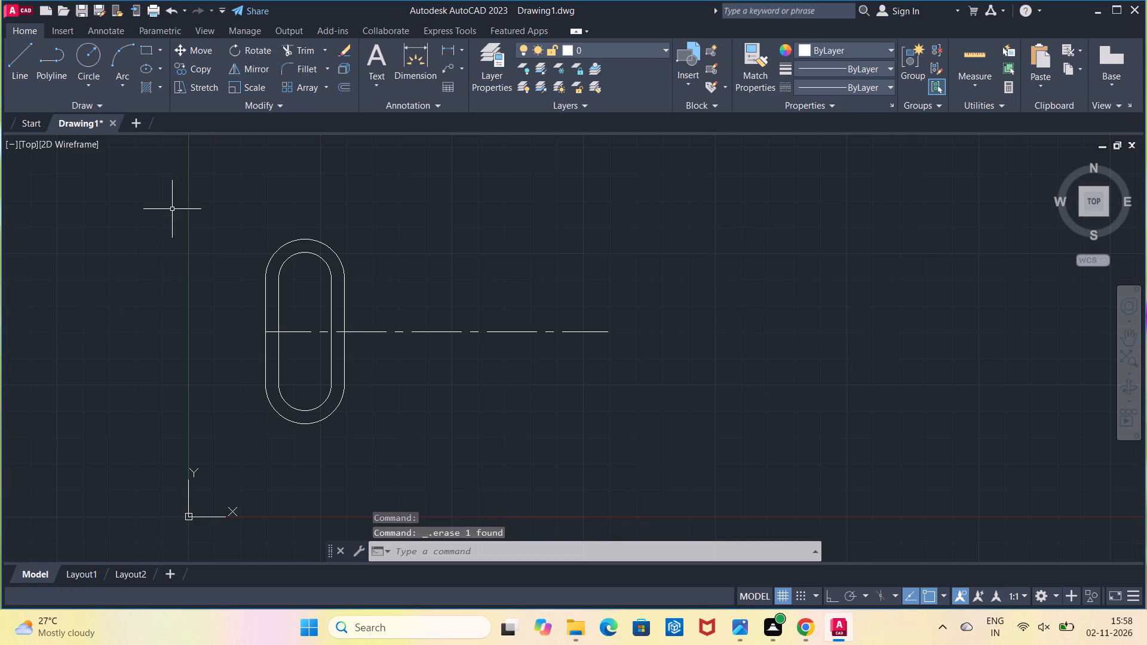
Check the vertical distance from the centreline to the slot's upper arc centre using a linear dimension, without placing it.
{"action": "left_click_drag", "start_coordinate": [450, 47], "coordinate": [447, 56]}
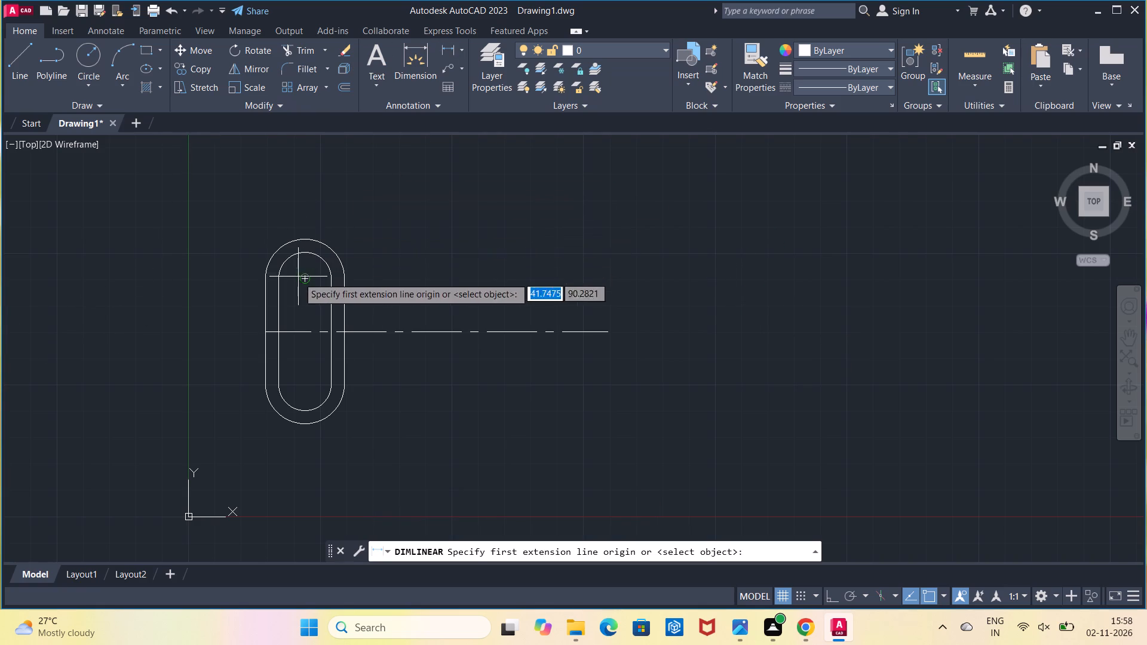
{"action": "left_click", "coordinate": [308, 332]}
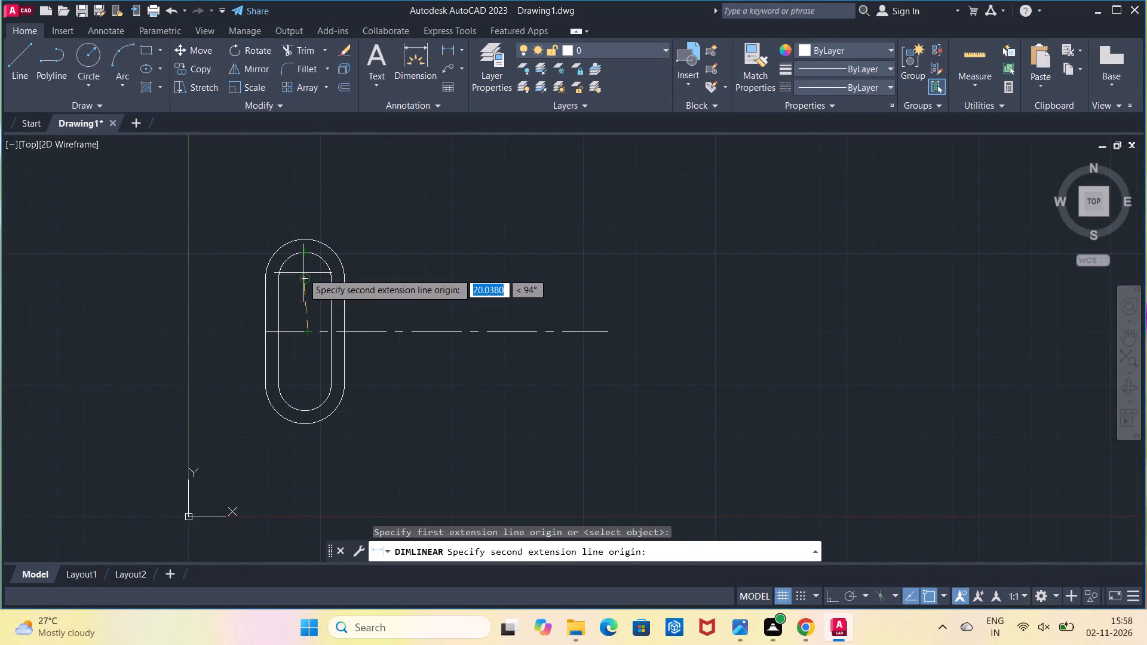
{"action": "left_click", "coordinate": [303, 276]}
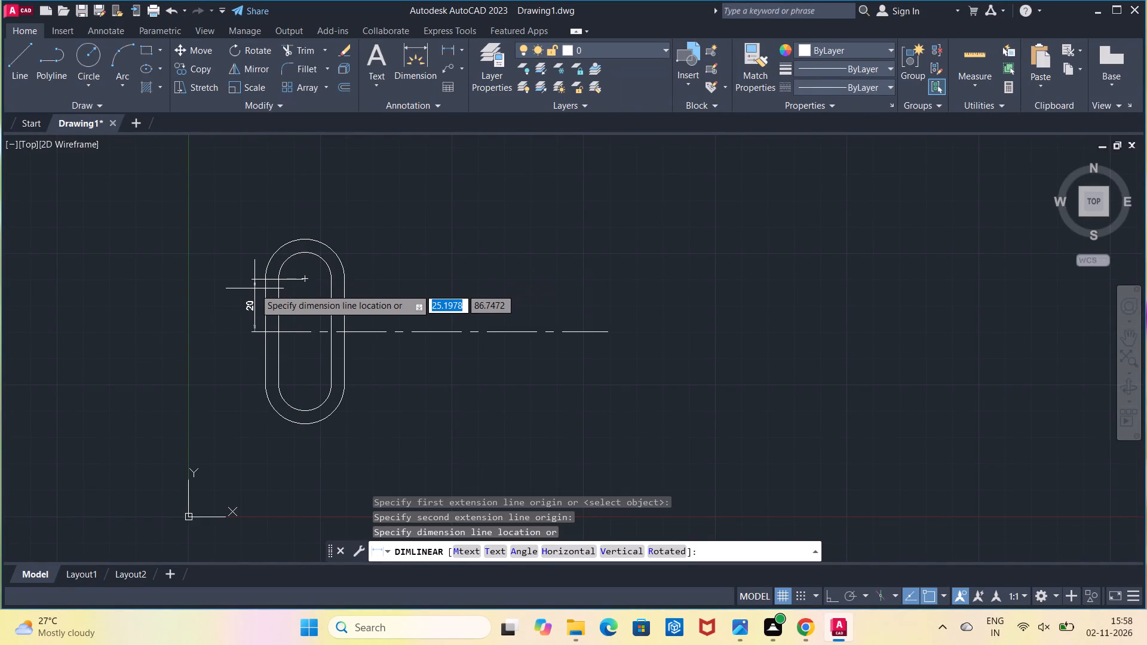
{"action": "key", "text": "Escape"}
Draw a 20-unit vertical line upward from the right end of the horizontal centreline in CENTER2 linetype.
{"action": "scroll", "coordinate": [479, 278], "scroll_direction": "up", "scroll_amount": 1}
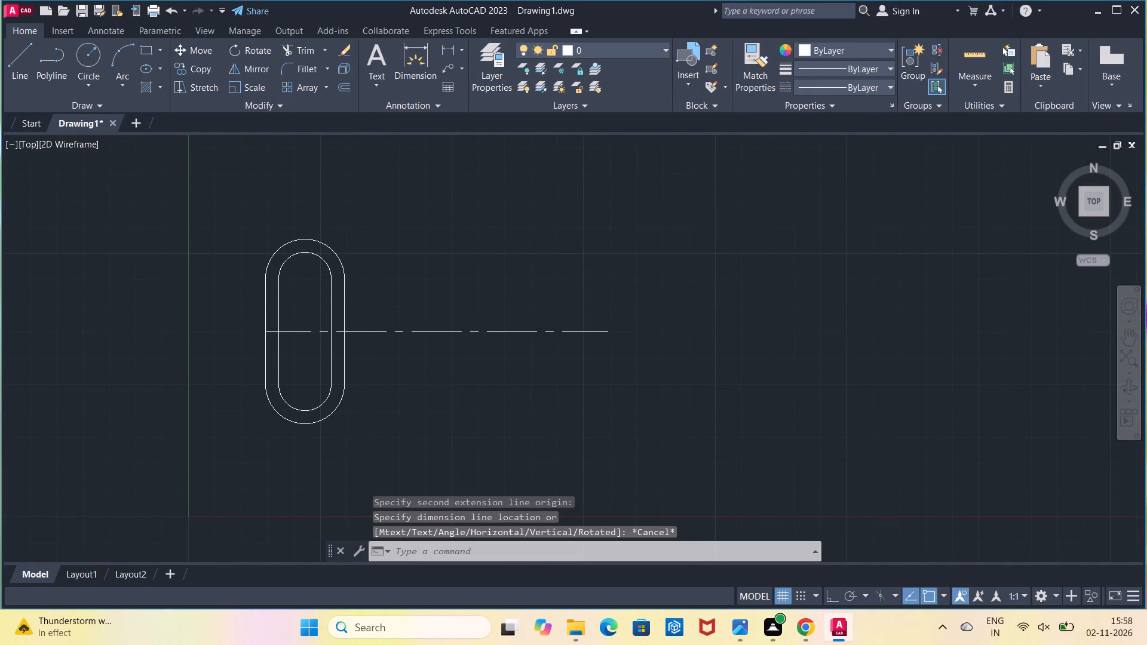
{"action": "left_click", "coordinate": [791, 82]}
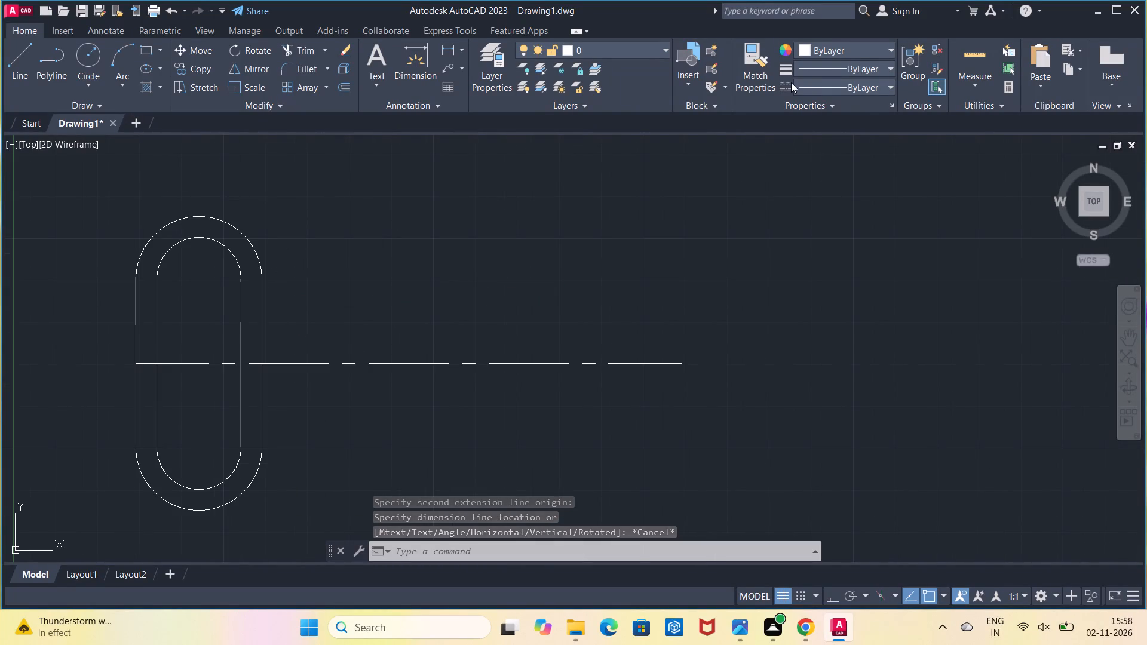
{"action": "left_click", "coordinate": [799, 84]}
{"action": "left_click", "coordinate": [799, 131]}
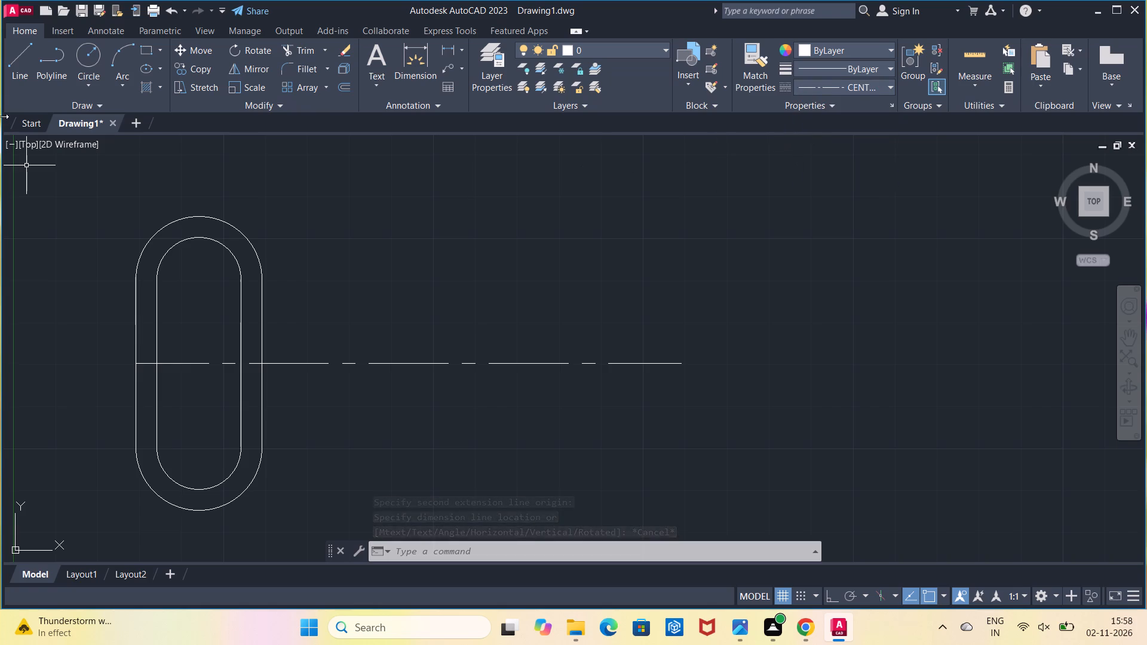
{"action": "left_click", "coordinate": [15, 77]}
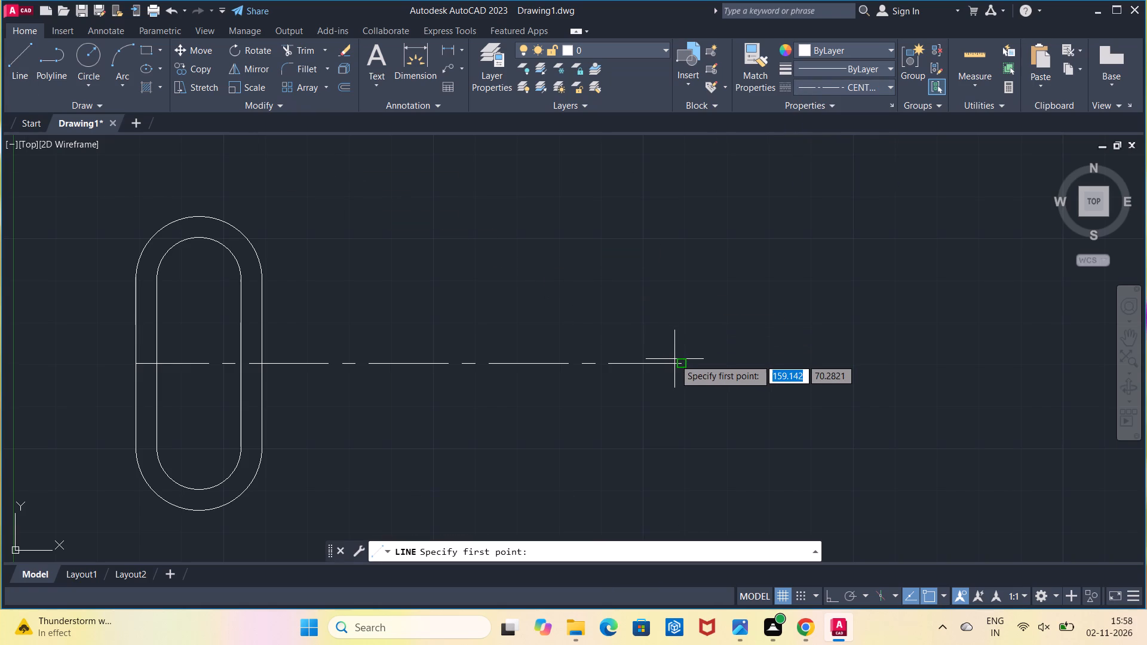
{"action": "left_click", "coordinate": [680, 360]}
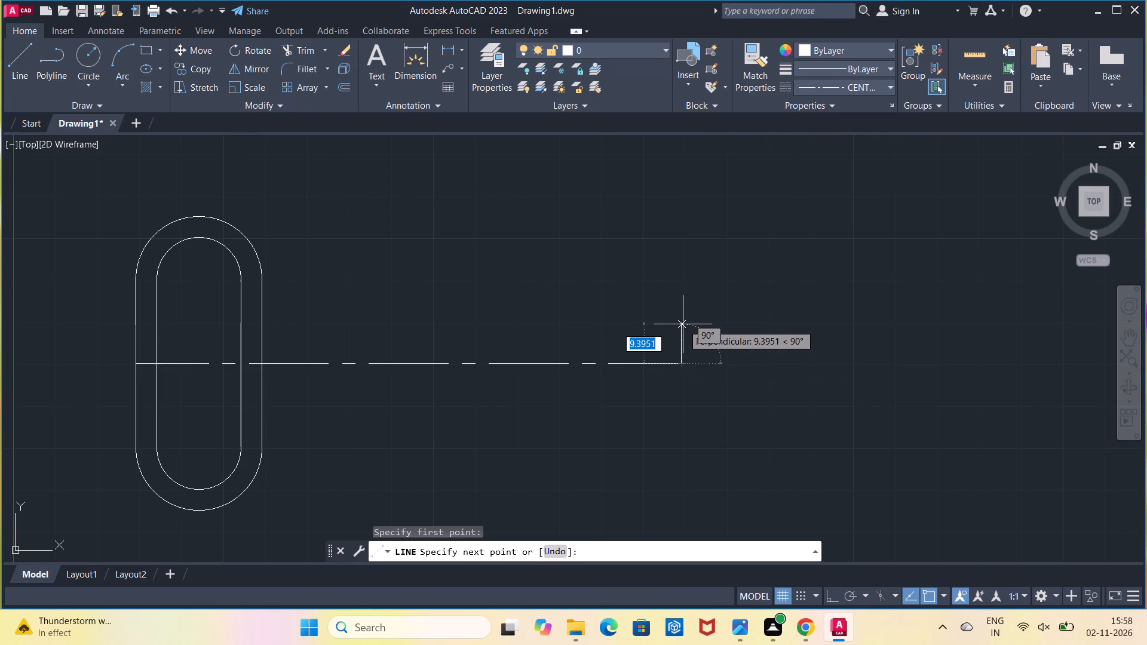
{"action": "type", "text": "20"}
{"action": "key", "text": "Return"}
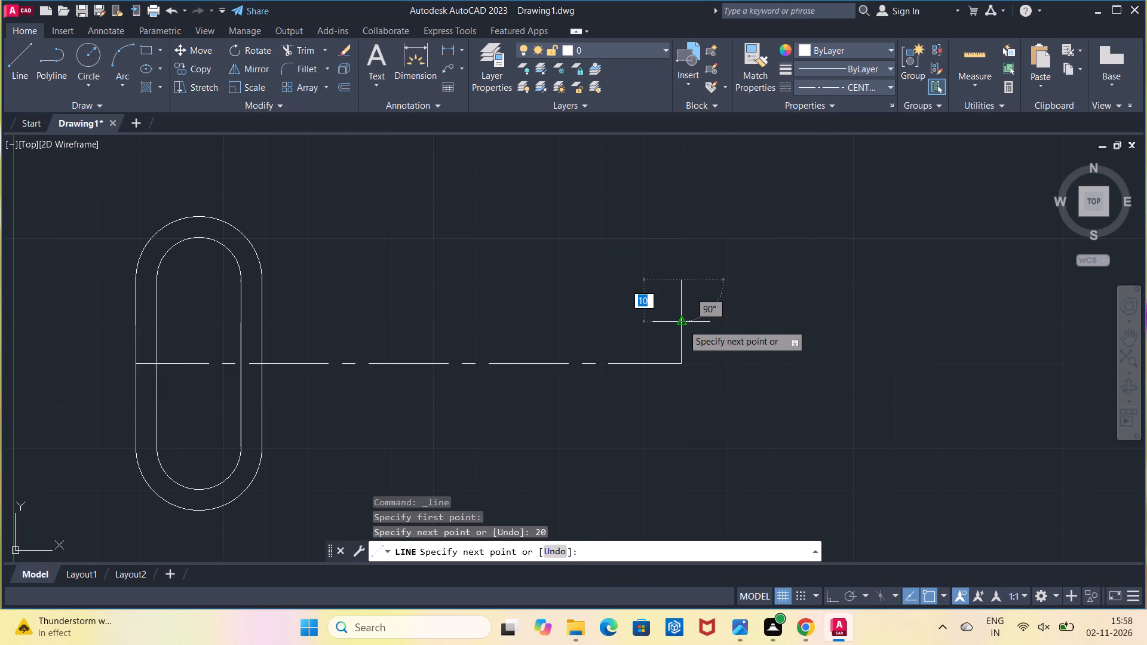
{"action": "key", "text": "Escape"}
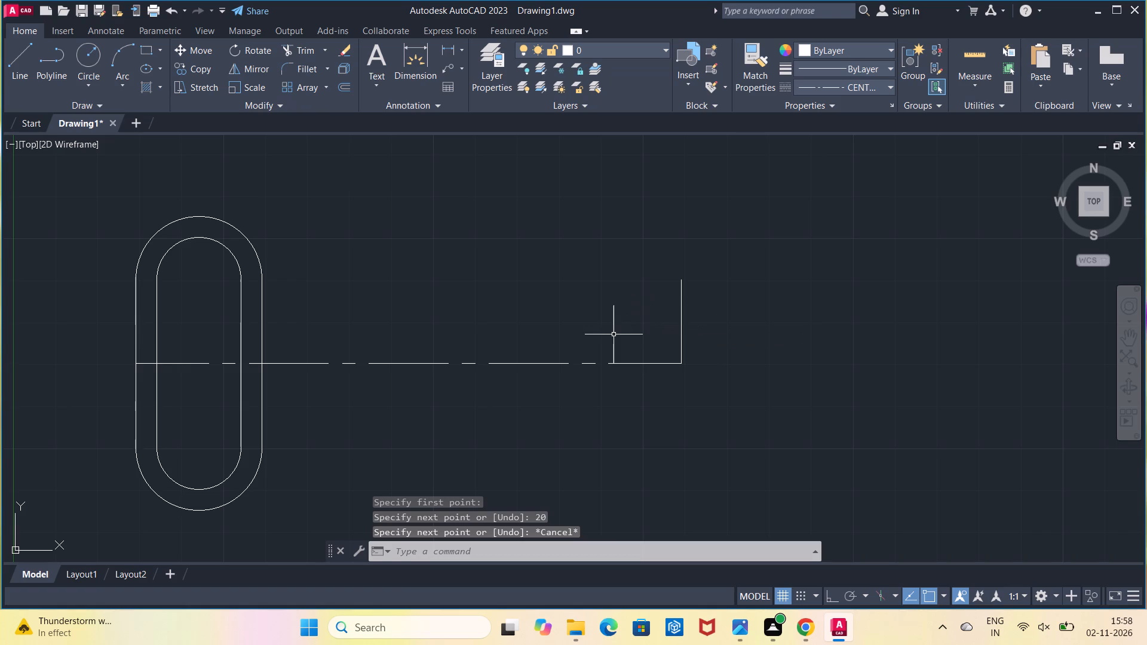
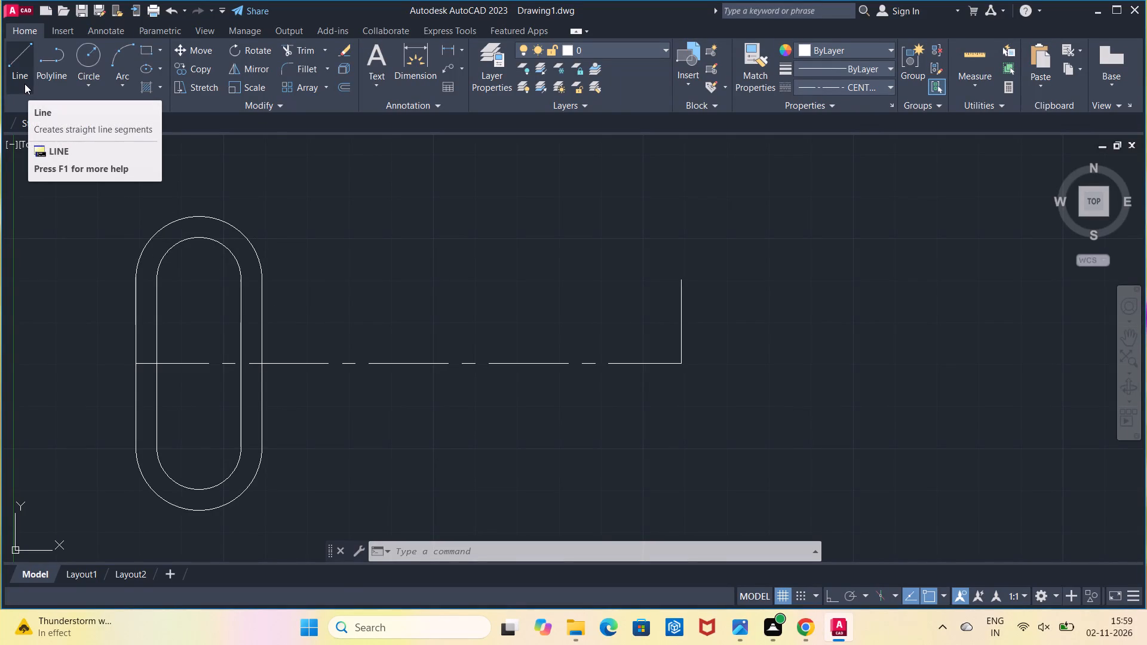
Draw a radius 15 circle in ByLayer linetype, centred on the upper end of the 20-unit vertical line.
{"action": "left_click", "coordinate": [81, 47]}
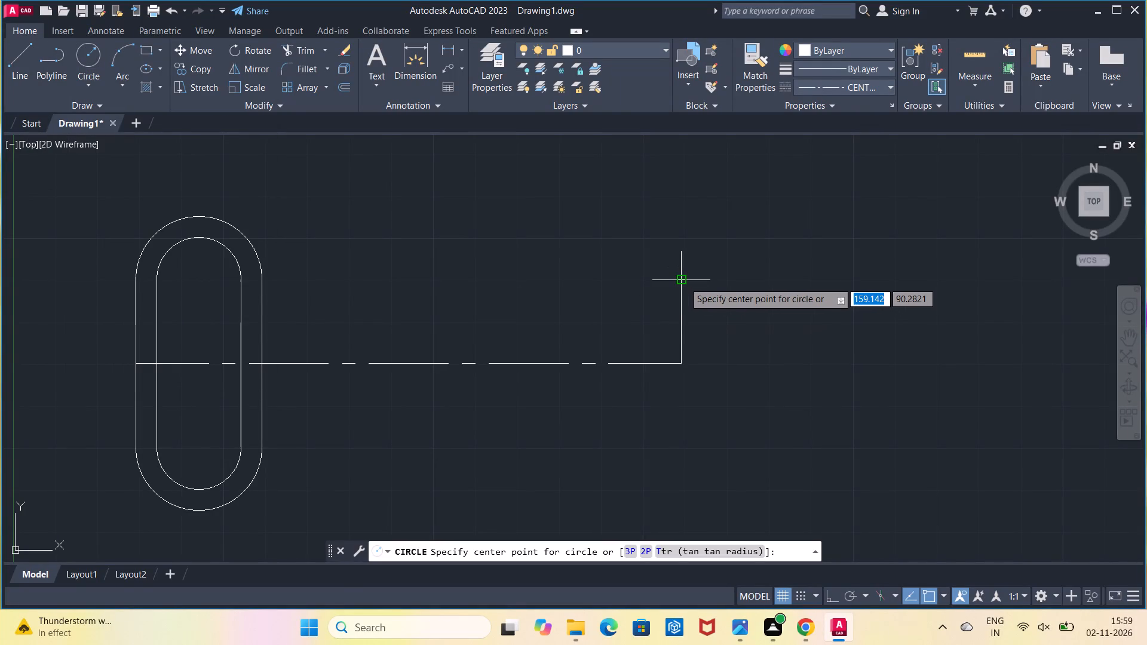
{"action": "left_click", "coordinate": [853, 91]}
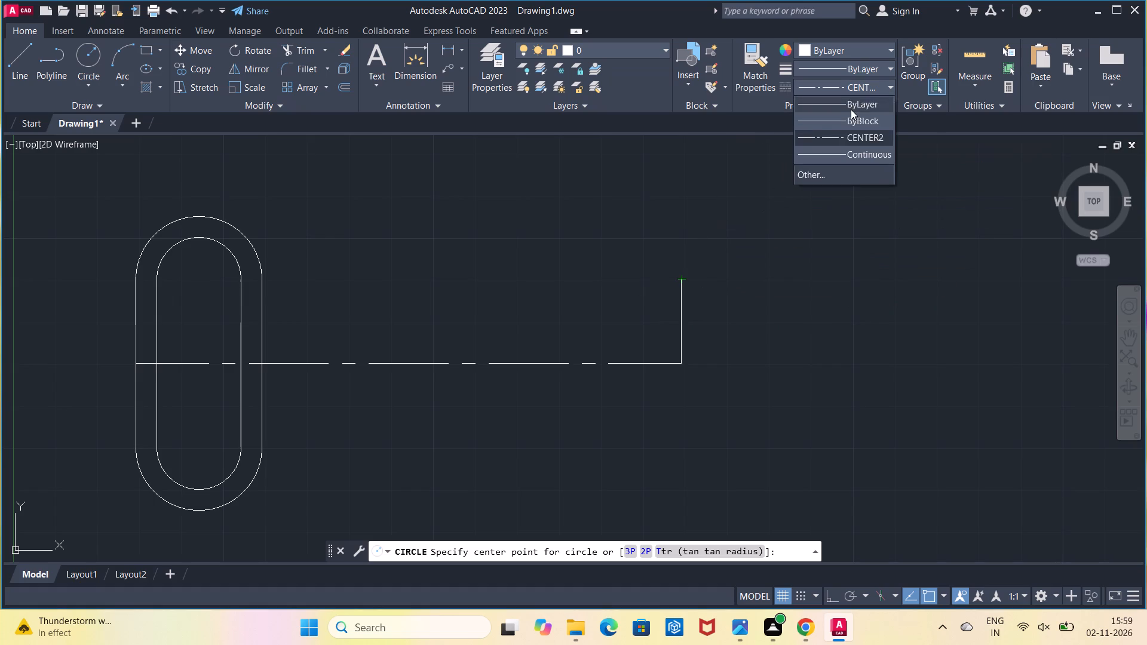
{"action": "left_click", "coordinate": [851, 109]}
{"action": "left_click", "coordinate": [102, 69]}
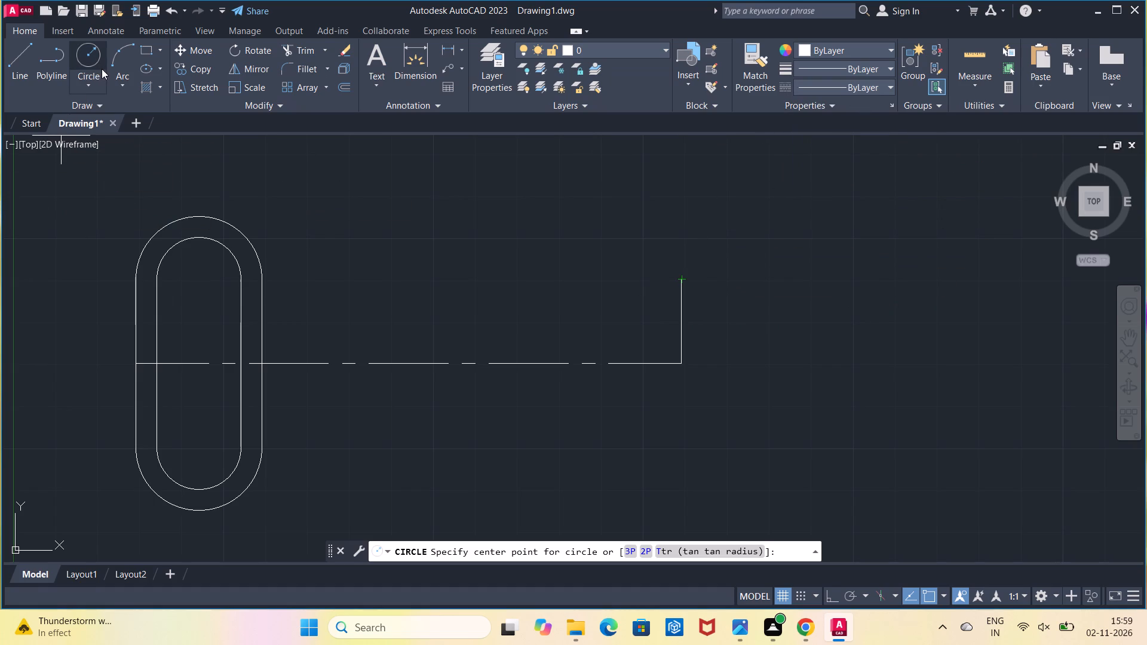
{"action": "left_click", "coordinate": [101, 67]}
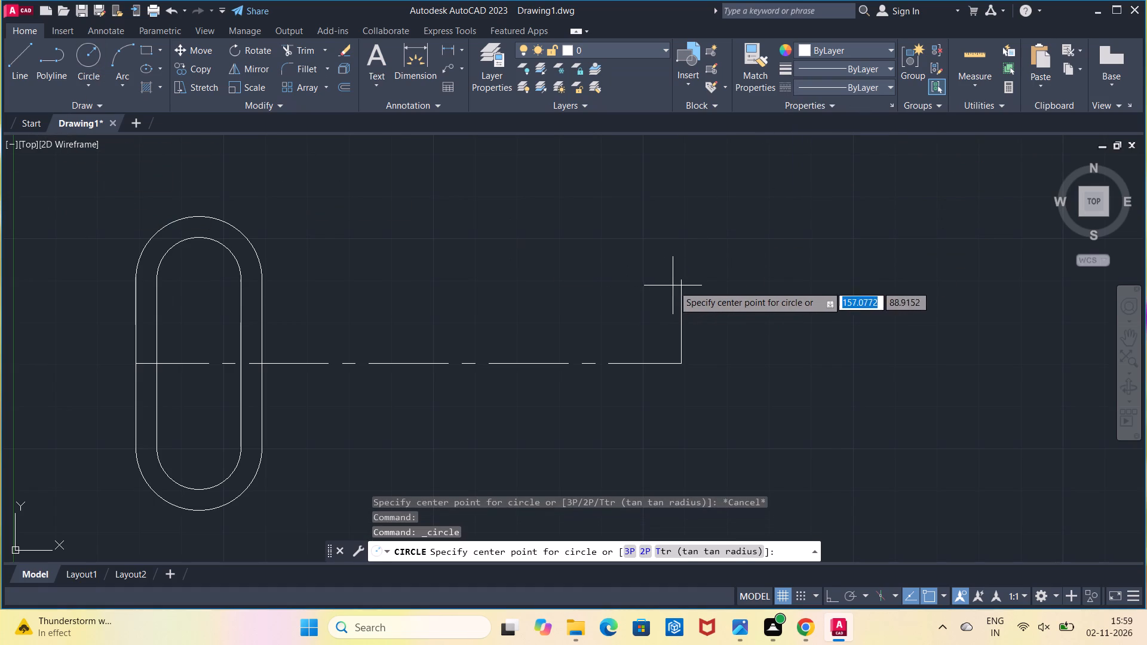
{"action": "left_click", "coordinate": [679, 281]}
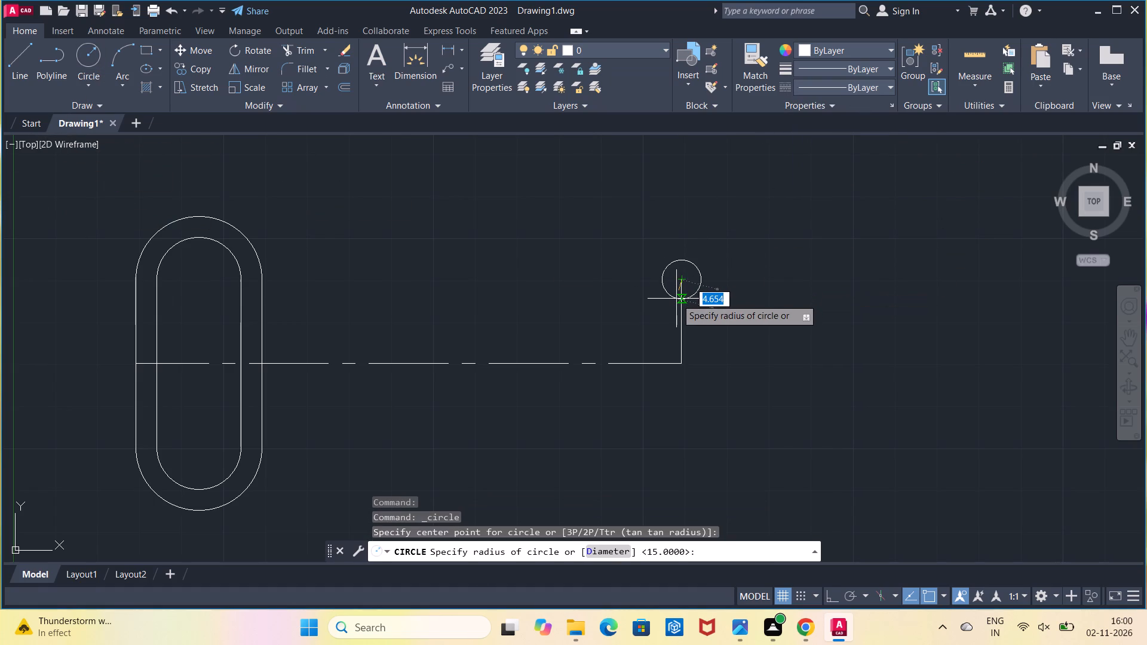
{"action": "type", "text": "15"}
{"action": "key", "text": "Return"}
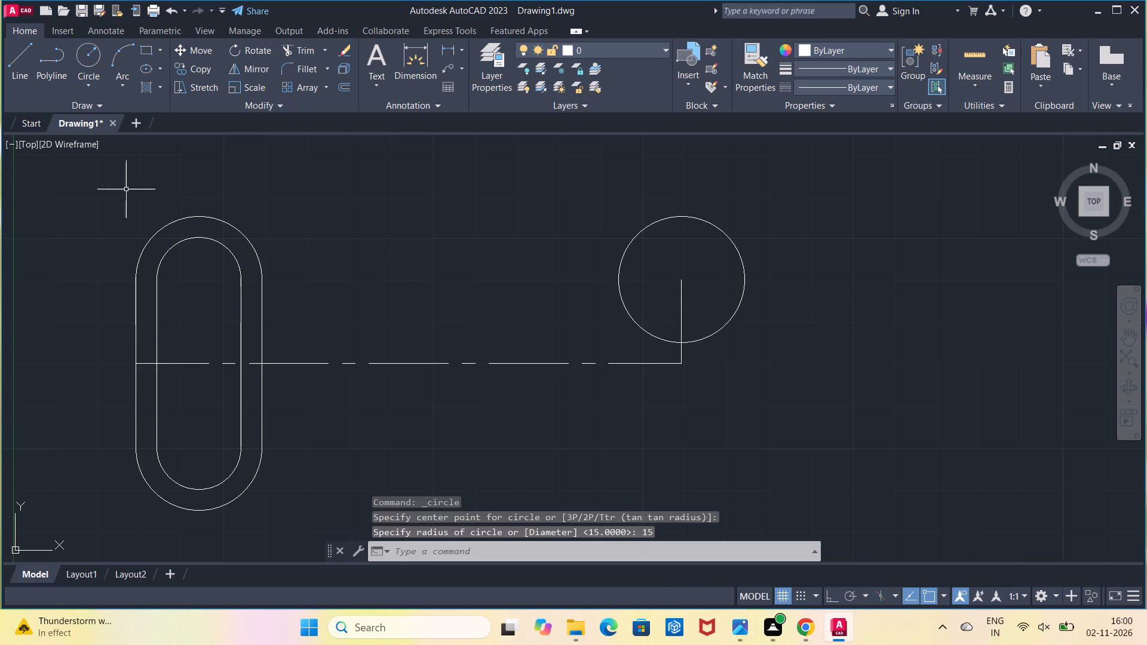
Draw a concentric radius 10 circle inside the new radius 15 circle.
{"action": "left_click", "coordinate": [91, 66]}
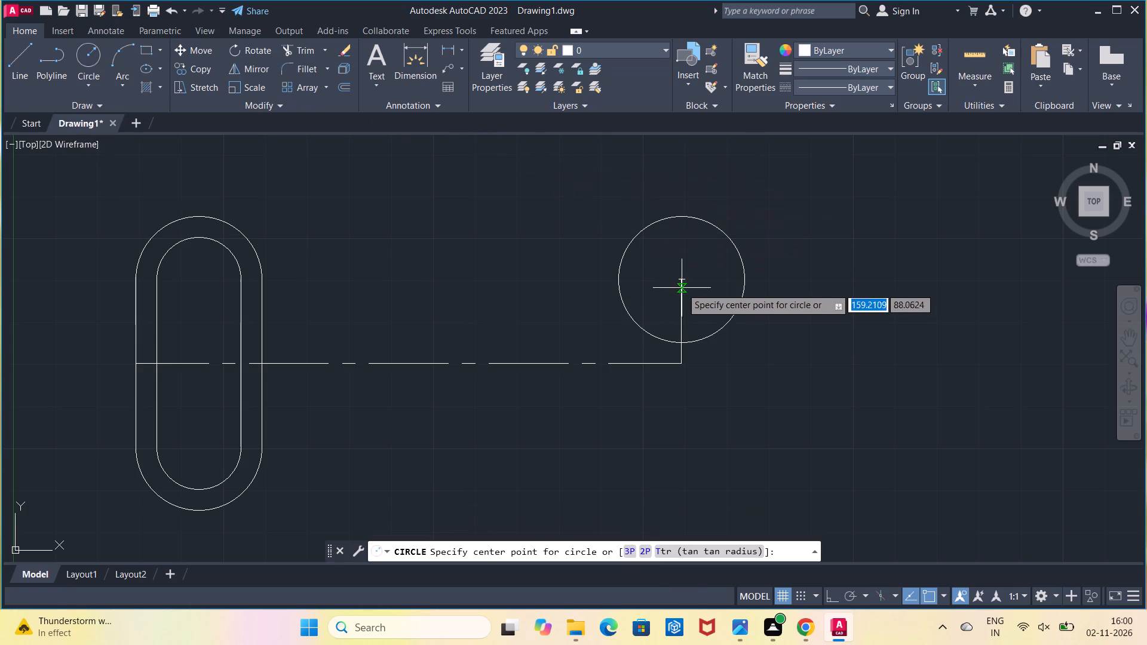
{"action": "left_click", "coordinate": [682, 284]}
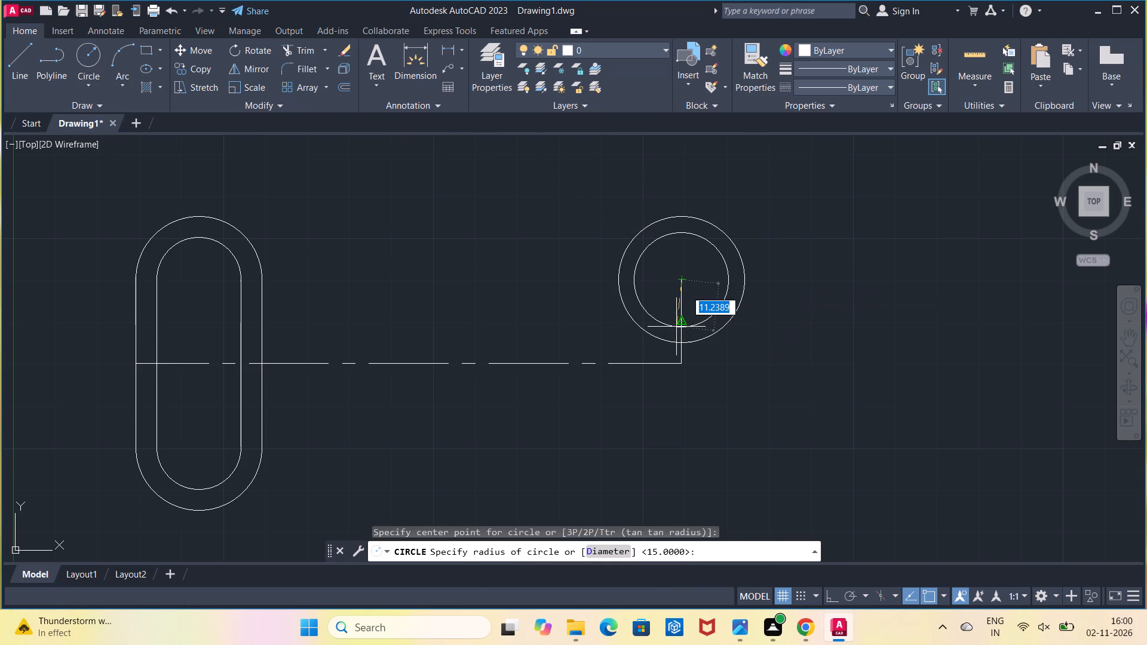
{"action": "key", "text": "1"}
{"action": "key", "text": "0"}
{"action": "key", "text": "Return"}
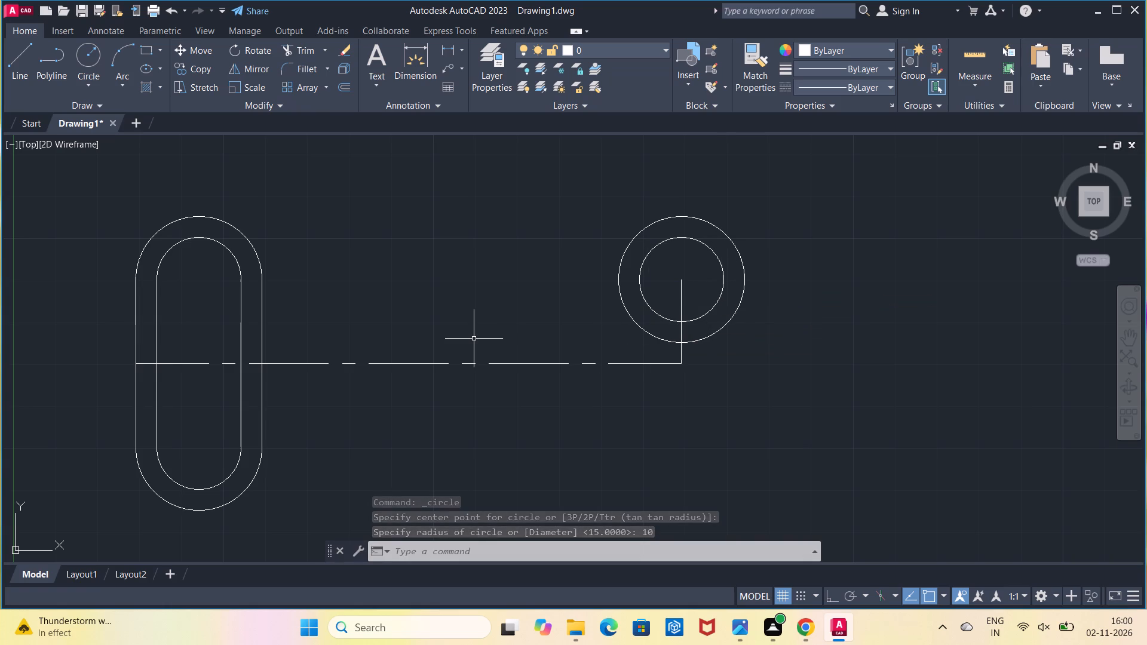
Copy both concentric circles 40 units straight down, using their common centre as the base point.
{"action": "middle_click", "coordinate": [341, 376]}
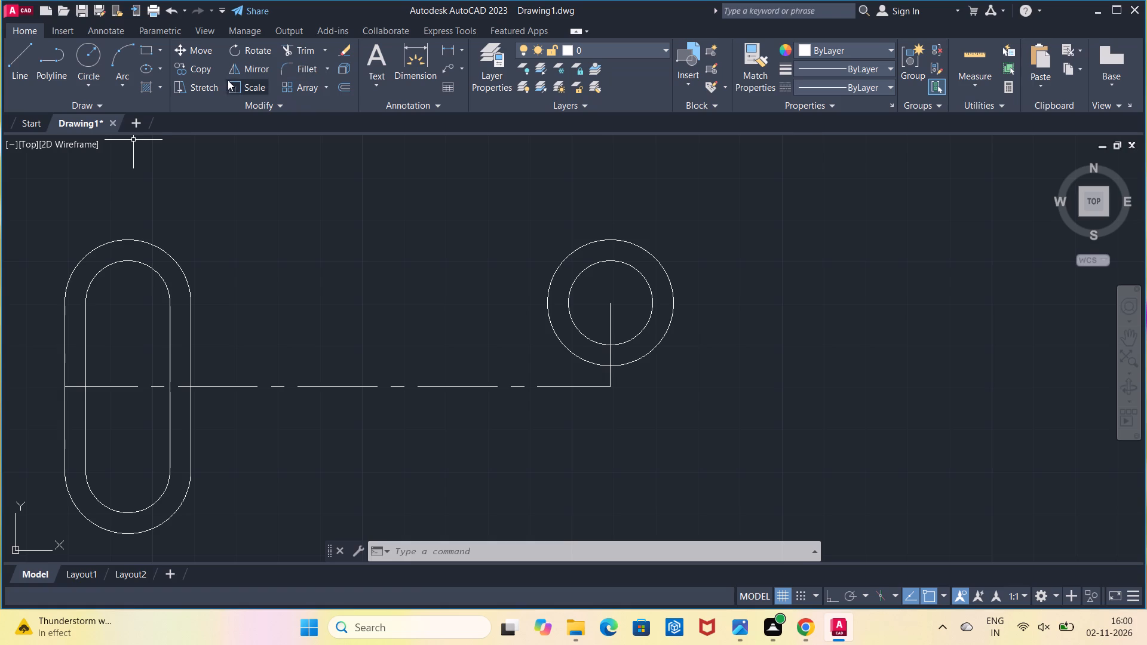
{"action": "left_click", "coordinate": [211, 75]}
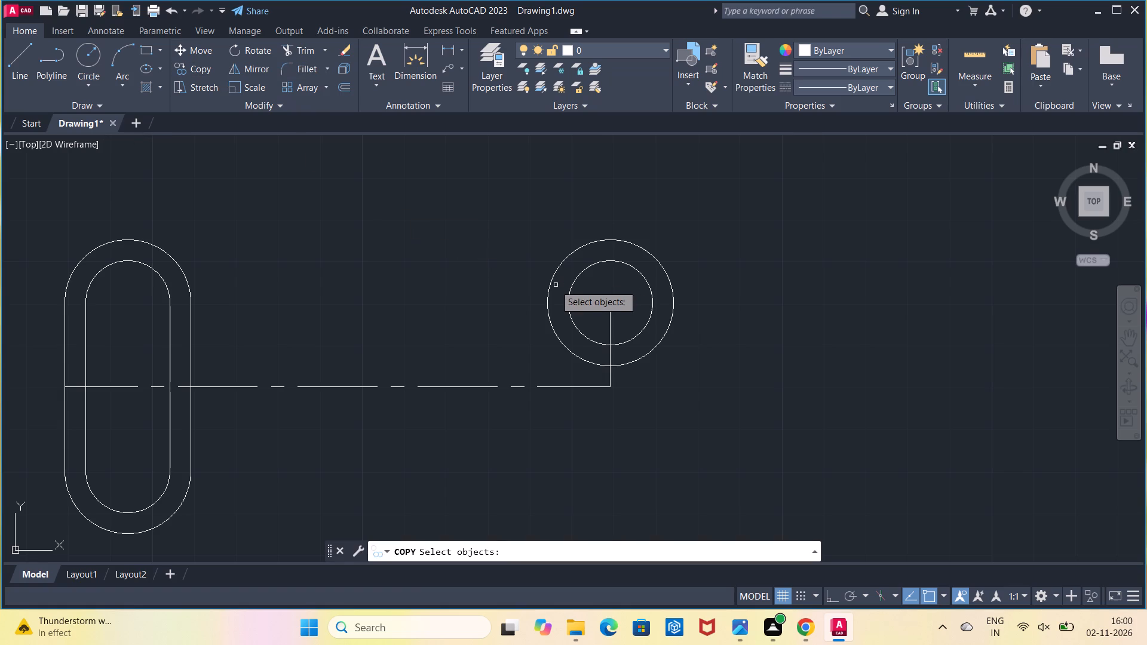
{"action": "left_click", "coordinate": [547, 285]}
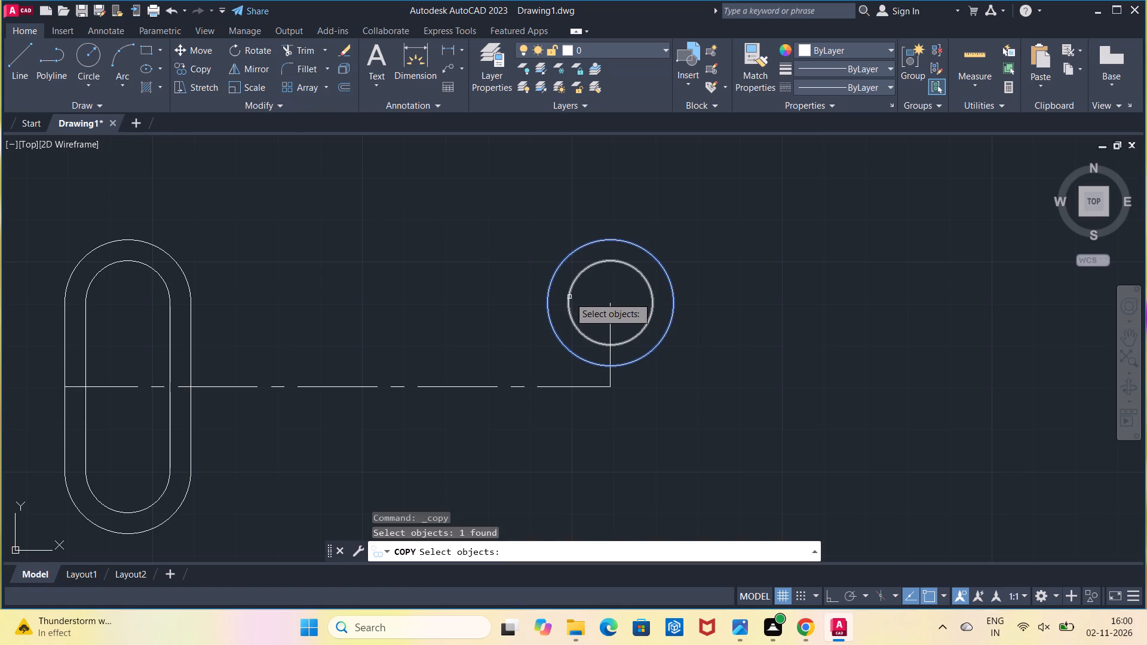
{"action": "left_click", "coordinate": [569, 297]}
{"action": "key", "text": "Return"}
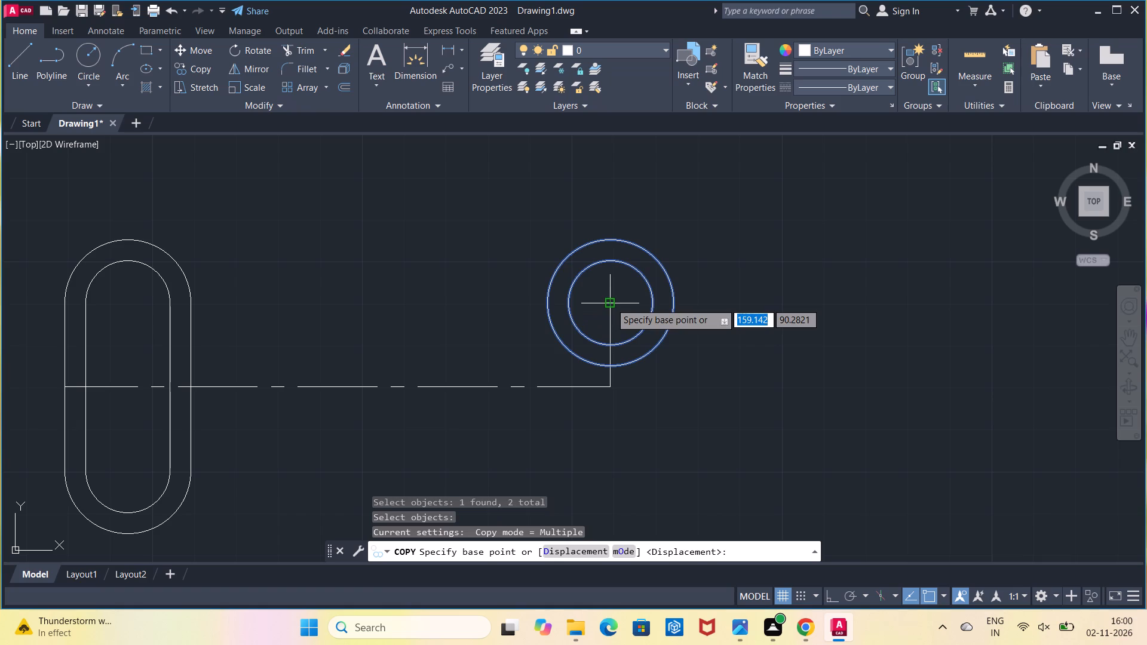
{"action": "left_click", "coordinate": [611, 303]}
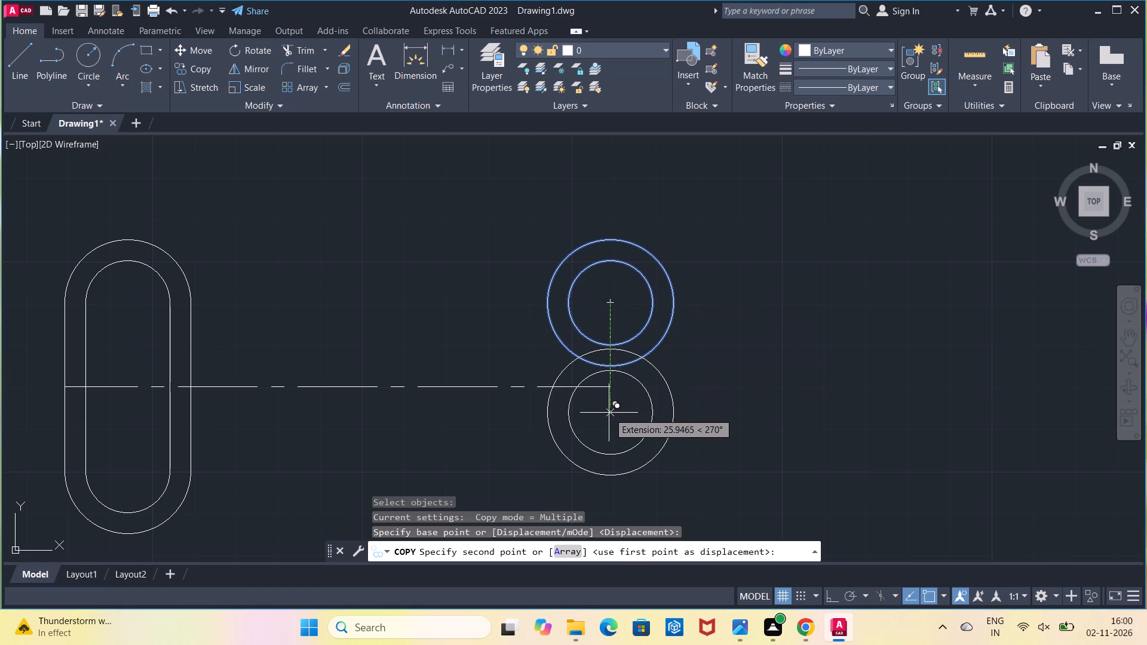
{"action": "type", "text": "40"}
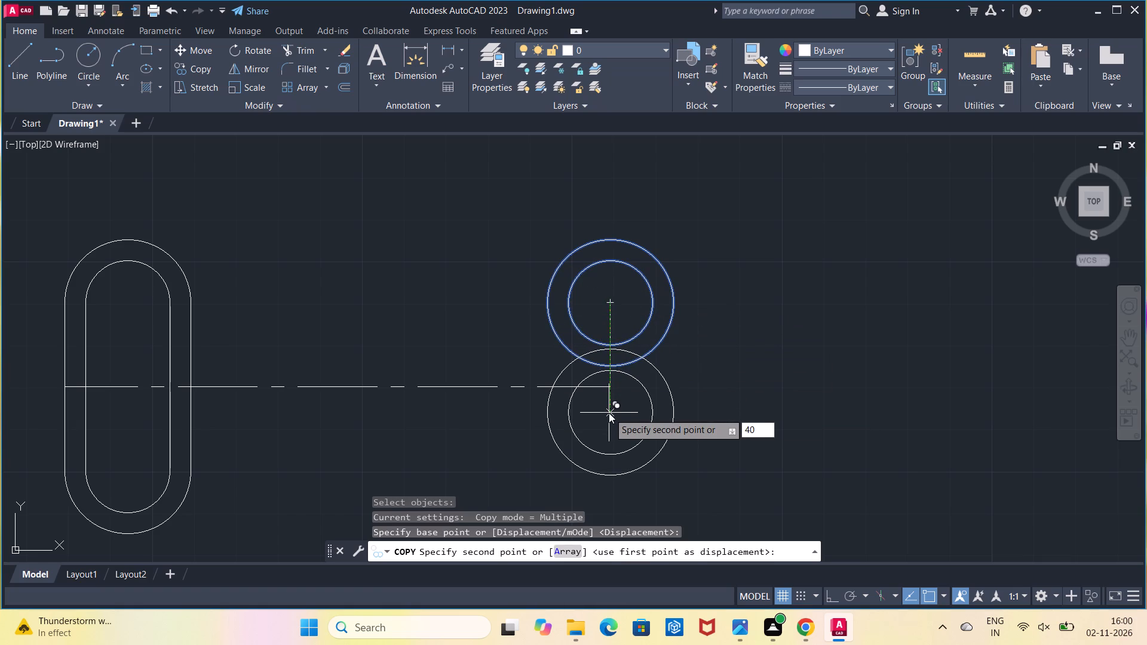
{"action": "key", "text": "Return"}
{"action": "key", "text": "Escape"}
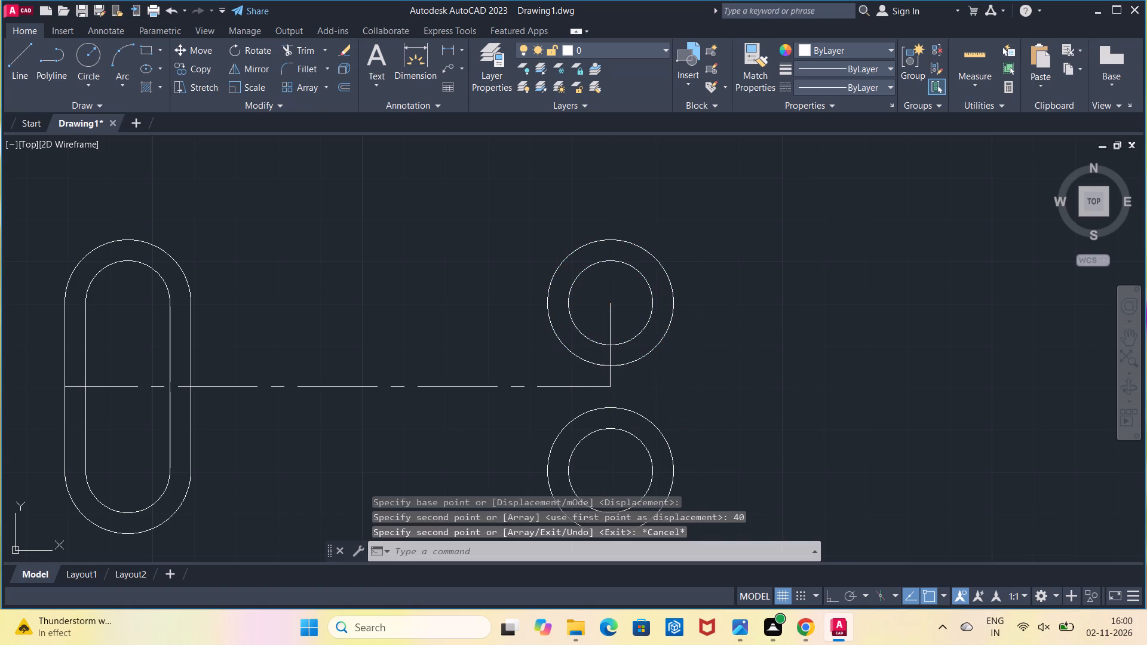
Connect the upper and lower radius 15 circles with vertical lines between their left quadrants and between their right quadrants.
{"action": "middle_click_drag", "start_coordinate": [609, 413], "coordinate": [614, 306]}
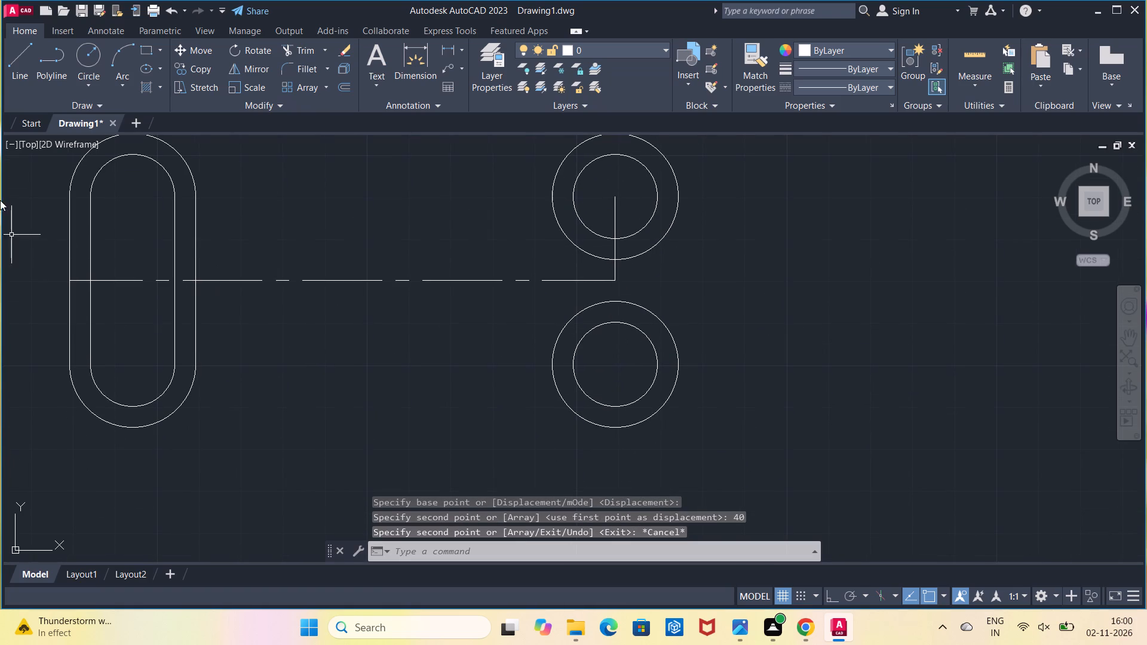
{"action": "left_click", "coordinate": [9, 71]}
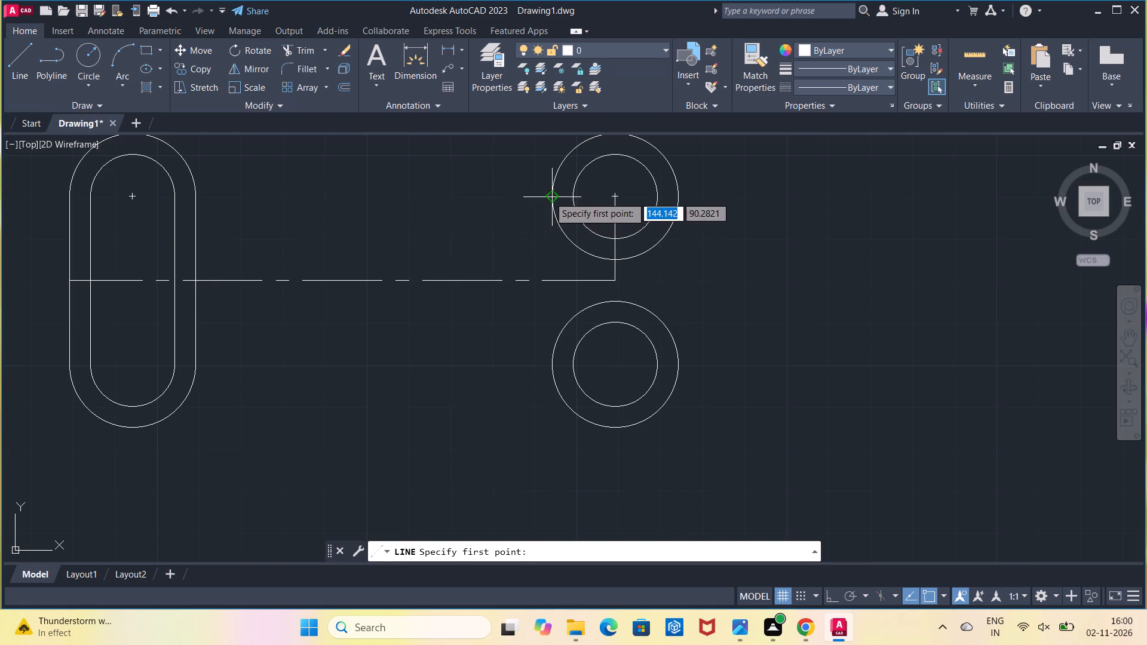
{"action": "left_click", "coordinate": [550, 196]}
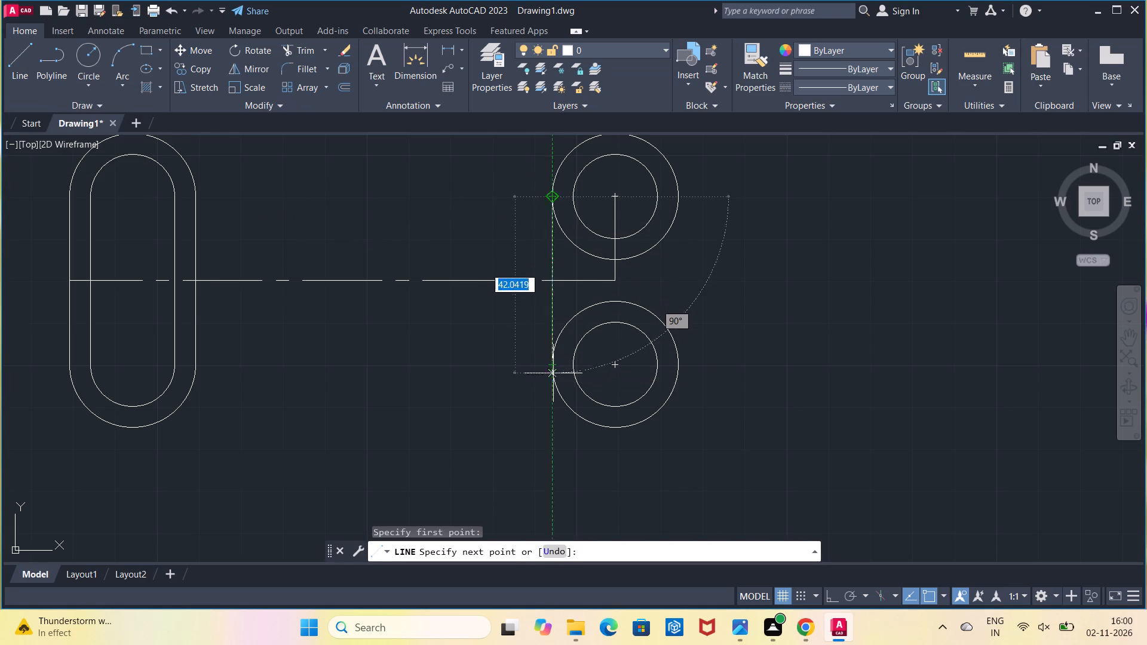
{"action": "left_click", "coordinate": [553, 365]}
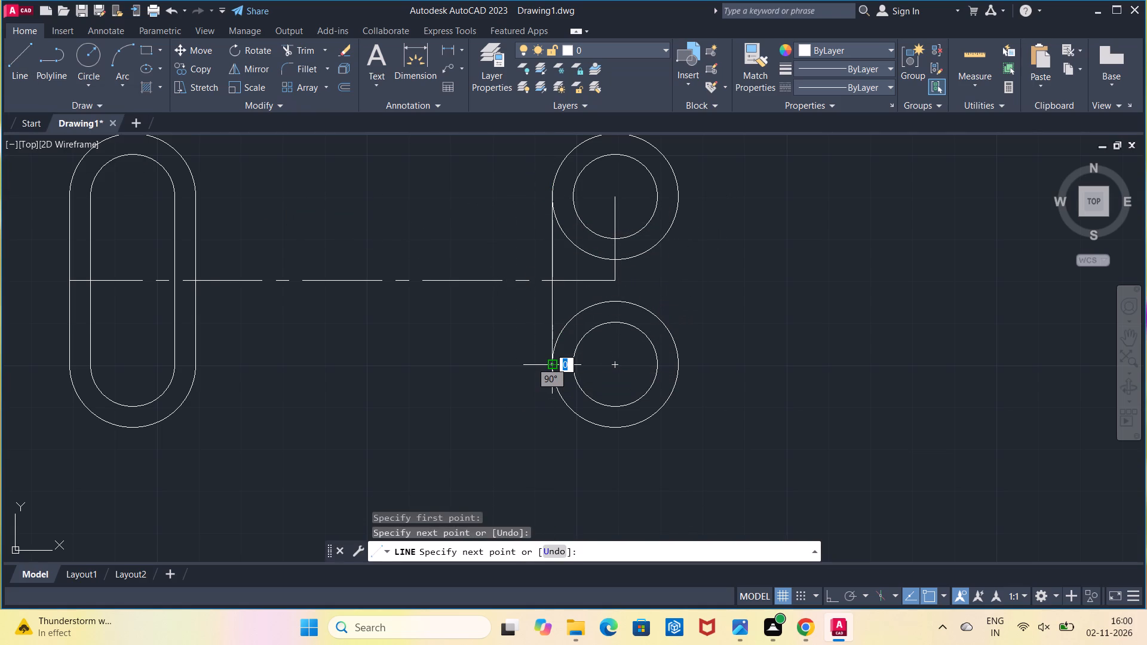
{"action": "key", "text": "Escape"}
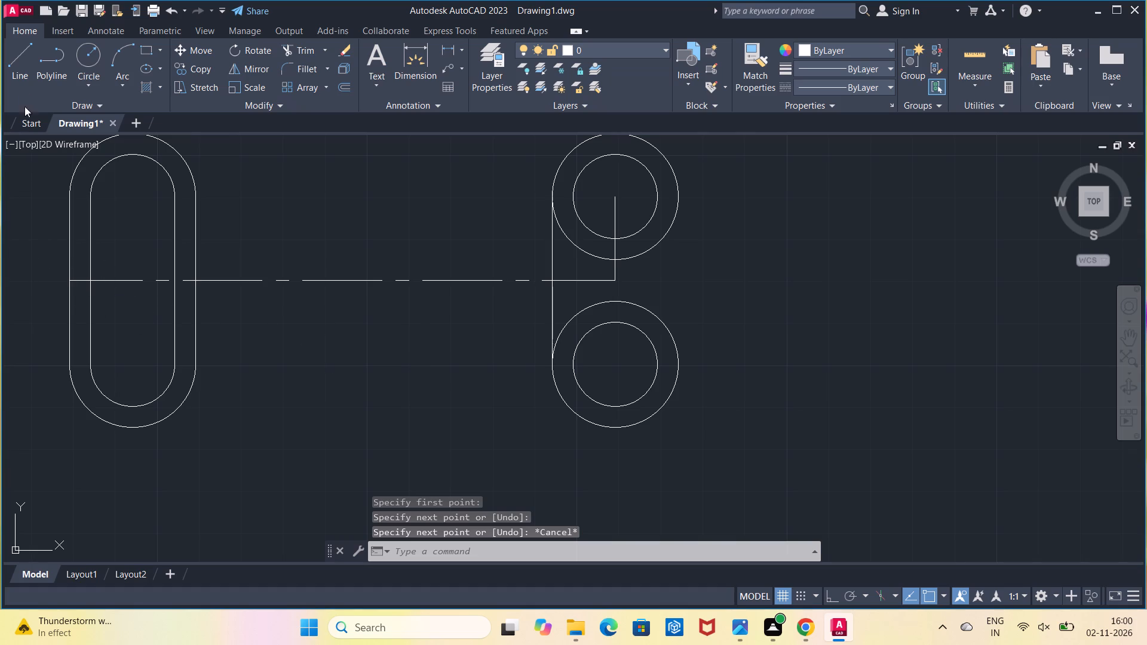
{"action": "left_click", "coordinate": [25, 85]}
{"action": "left_click", "coordinate": [676, 198]}
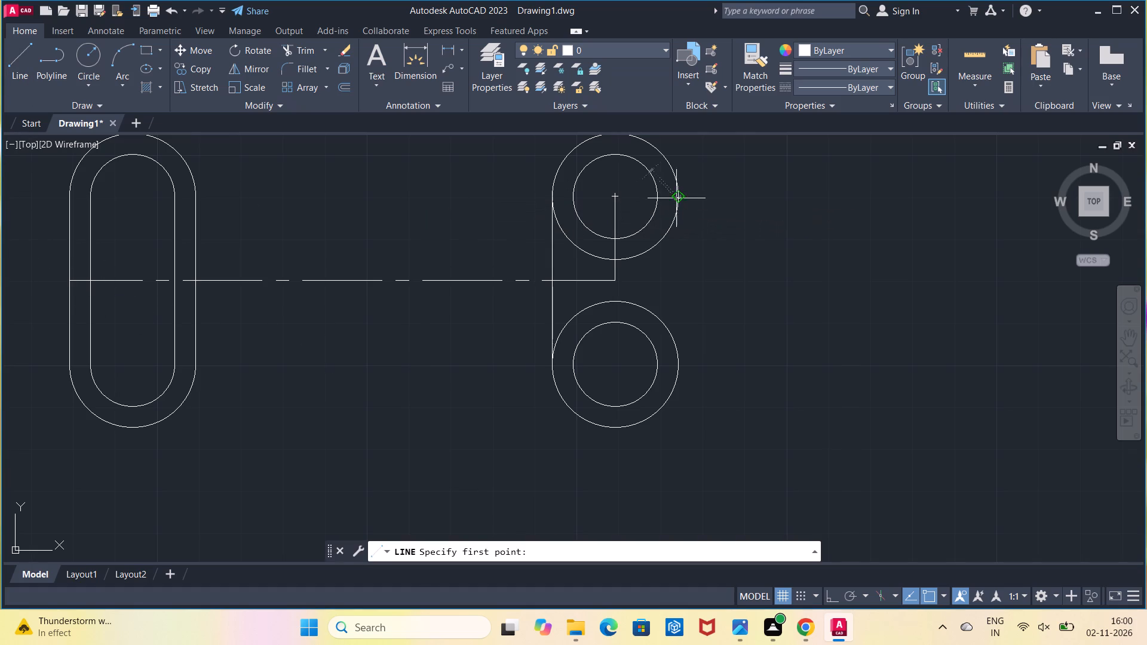
{"action": "left_click", "coordinate": [679, 358]}
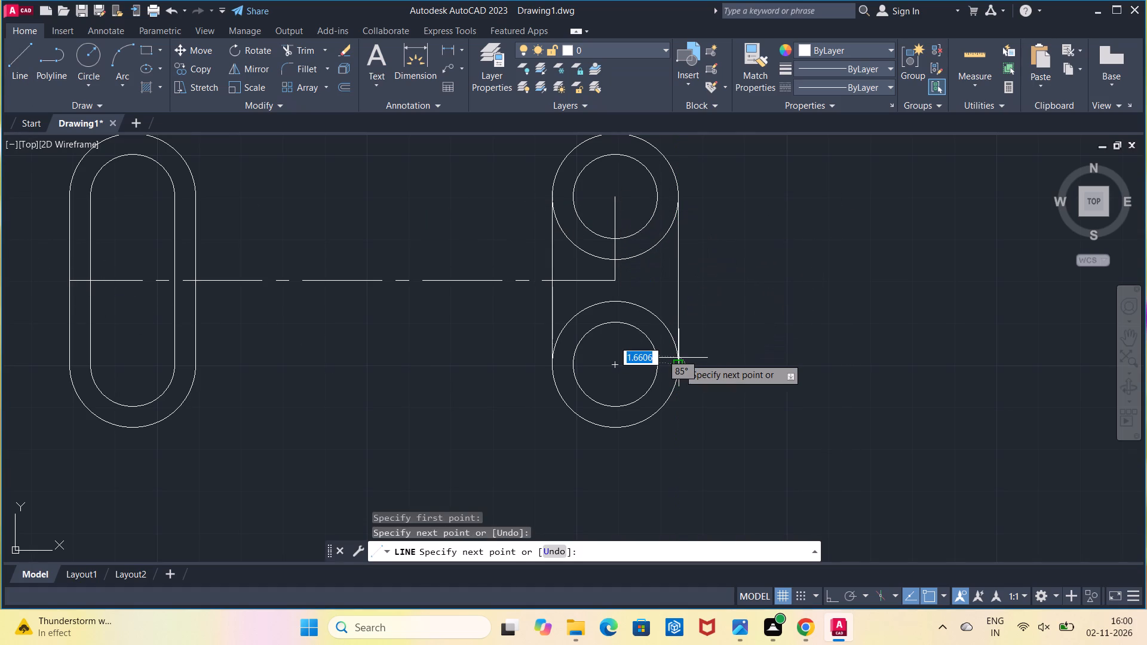
{"action": "key", "text": "Escape"}
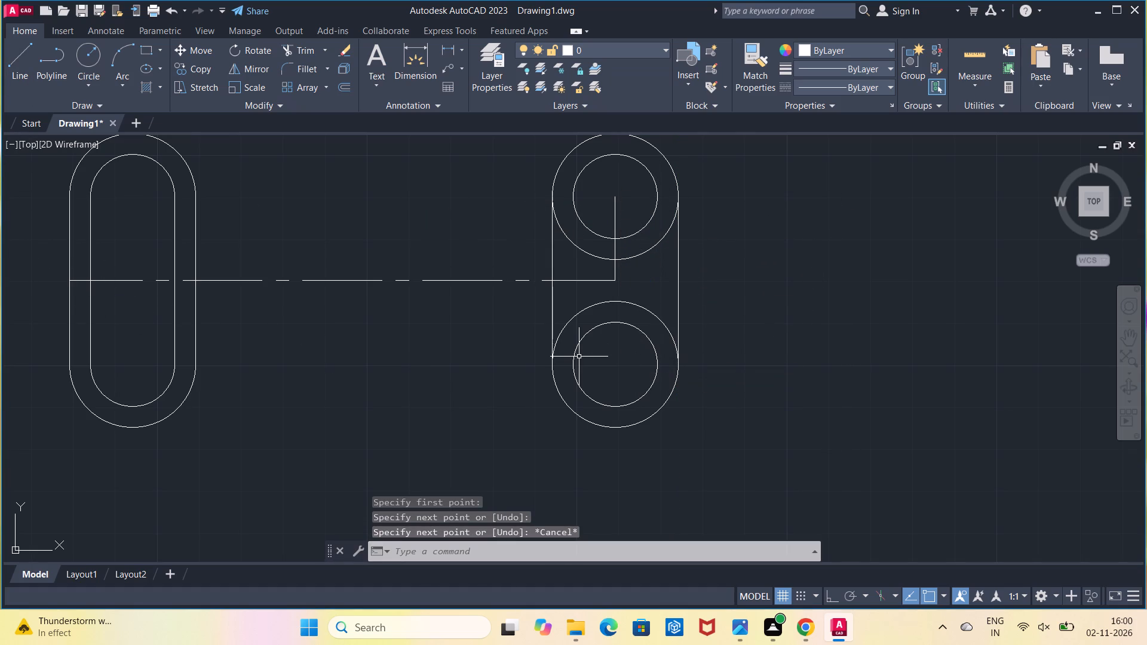
Trim the inward-facing halves of the two radius 15 circles to leave a closed outer slot outline.
{"action": "middle_click", "coordinate": [579, 355]}
{"action": "middle_click_drag", "start_coordinate": [575, 365], "coordinate": [562, 411]}
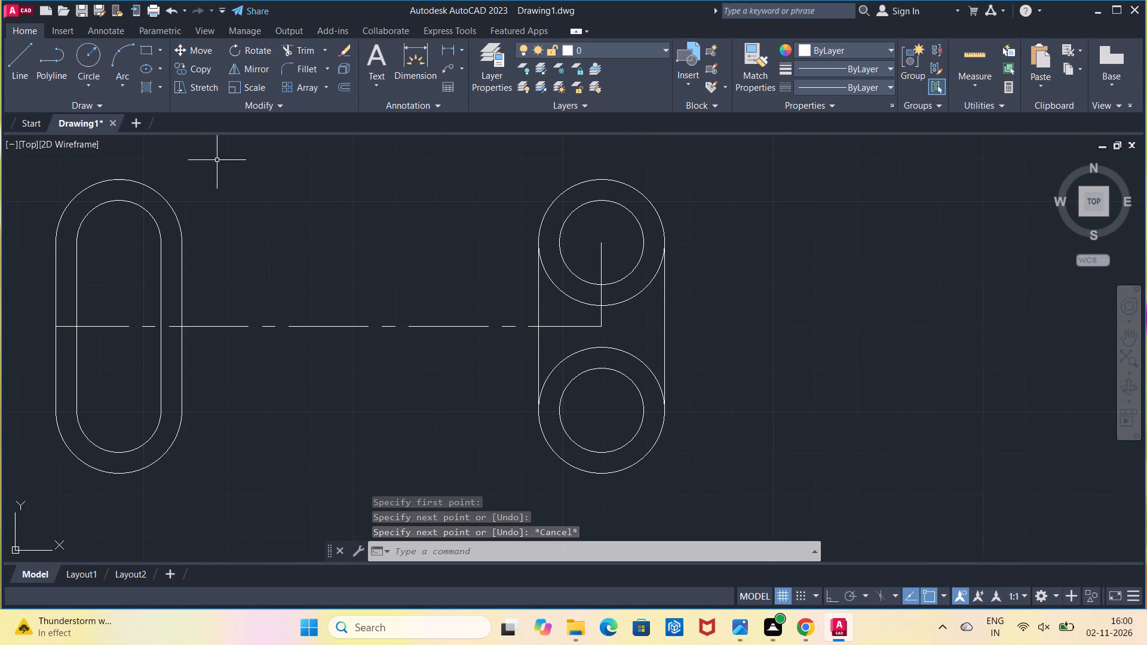
{"action": "left_click", "coordinate": [306, 56]}
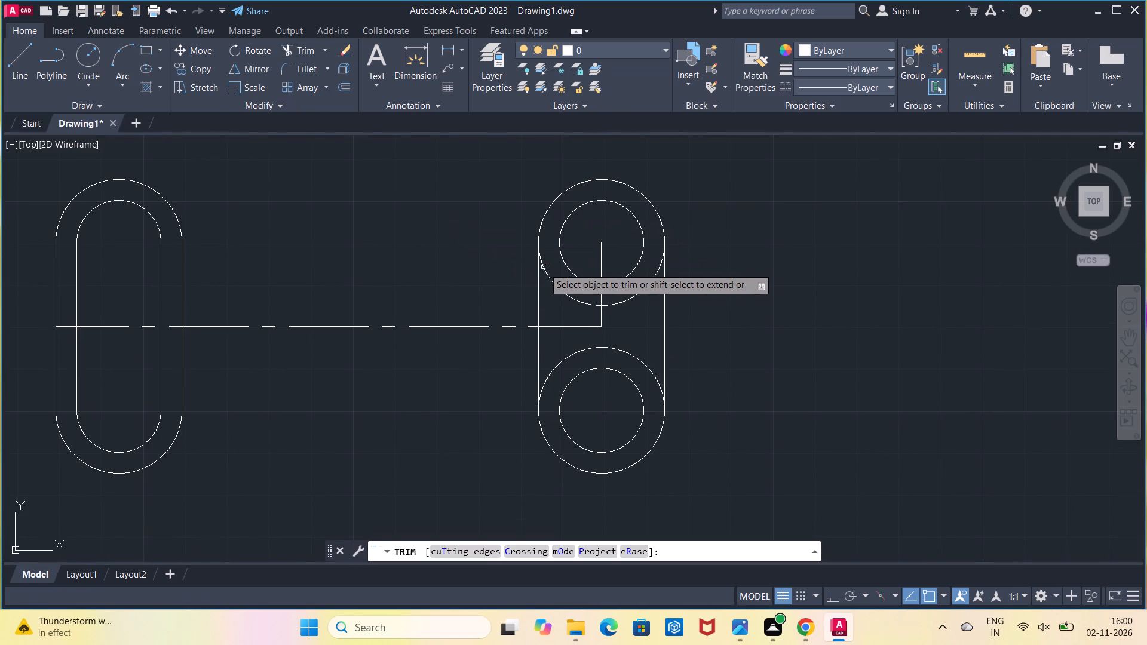
{"action": "left_click", "coordinate": [559, 287]}
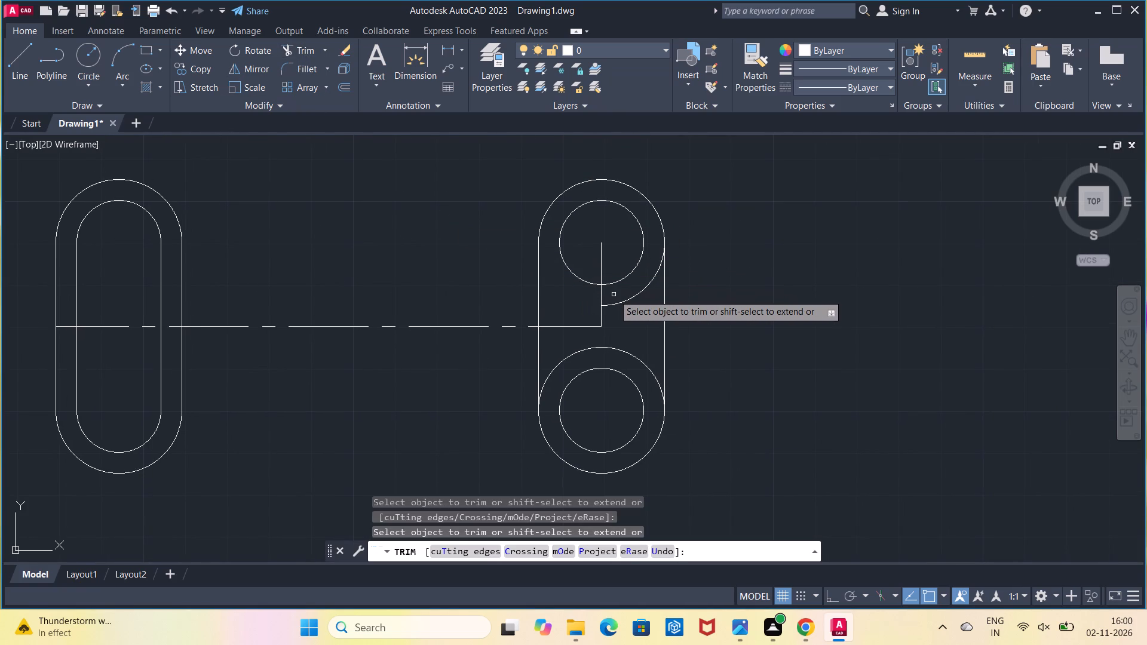
{"action": "left_click", "coordinate": [630, 302]}
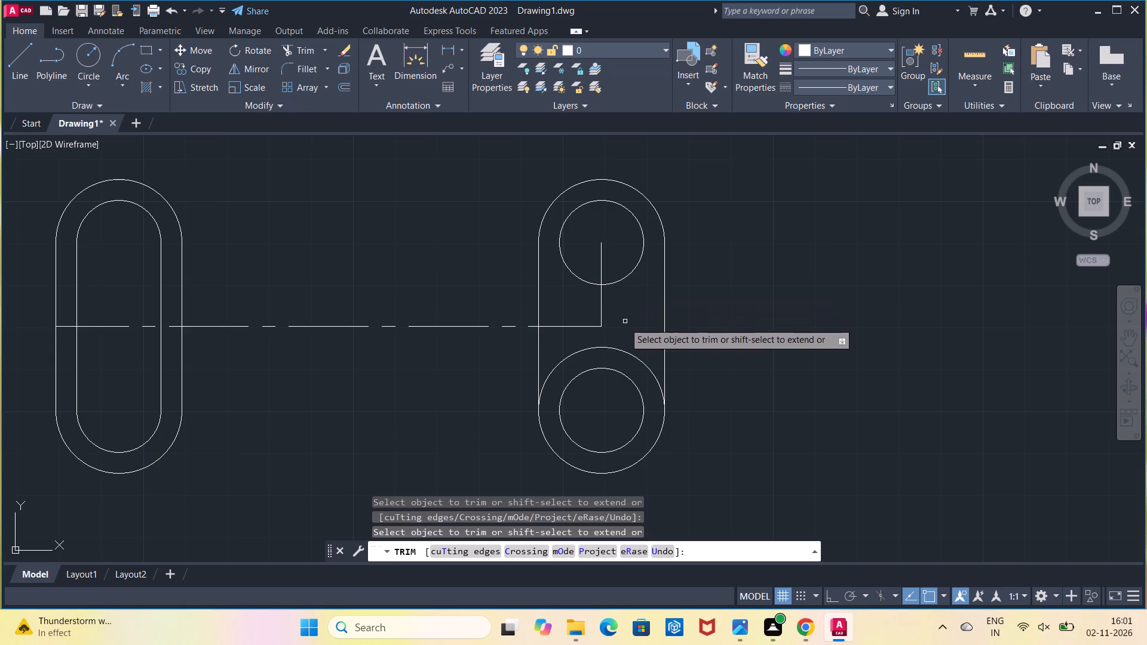
{"action": "left_click", "coordinate": [622, 349]}
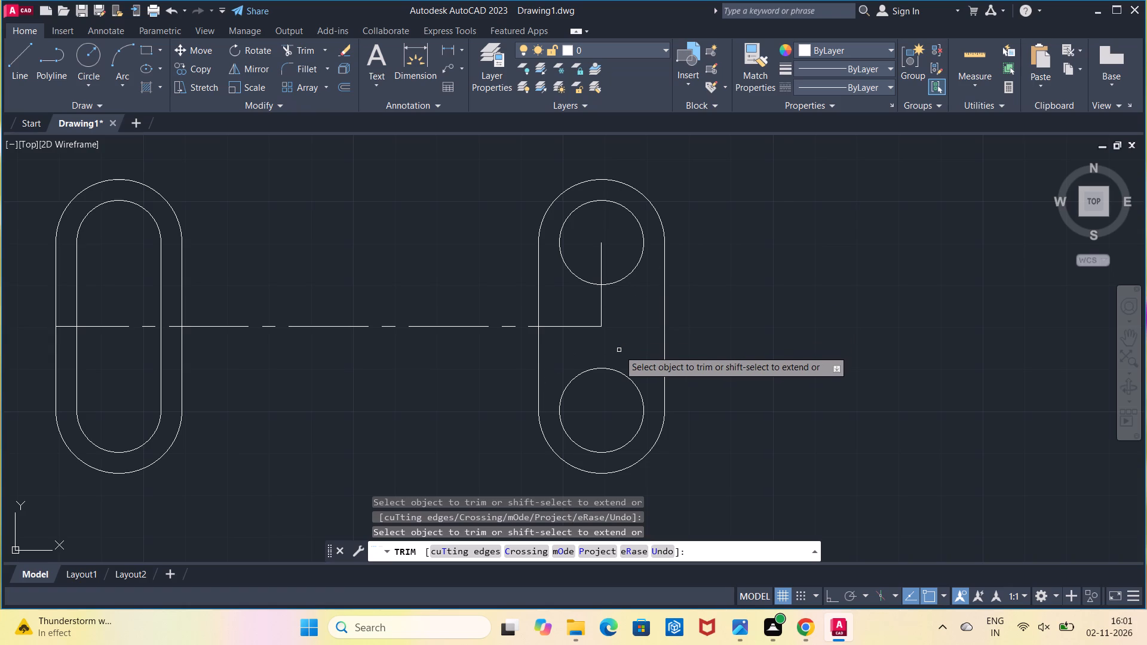
{"action": "key", "text": "Escape"}
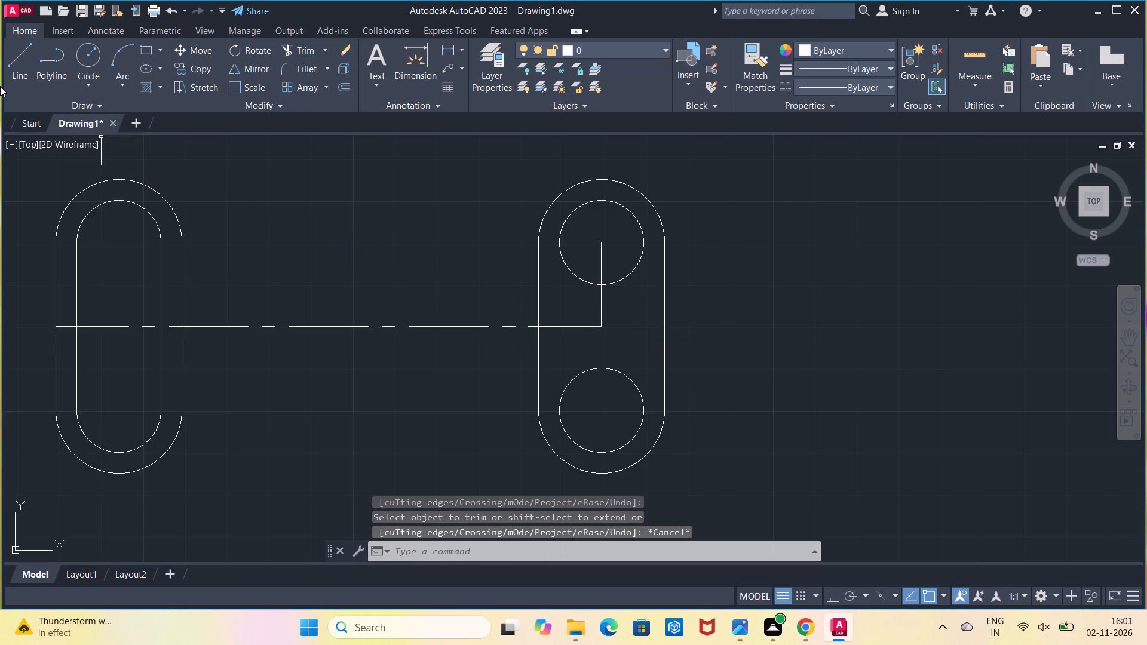
Draw a vertical line joining the left quadrants of the upper and lower radius 10 circles.
{"action": "left_click", "coordinate": [8, 65]}
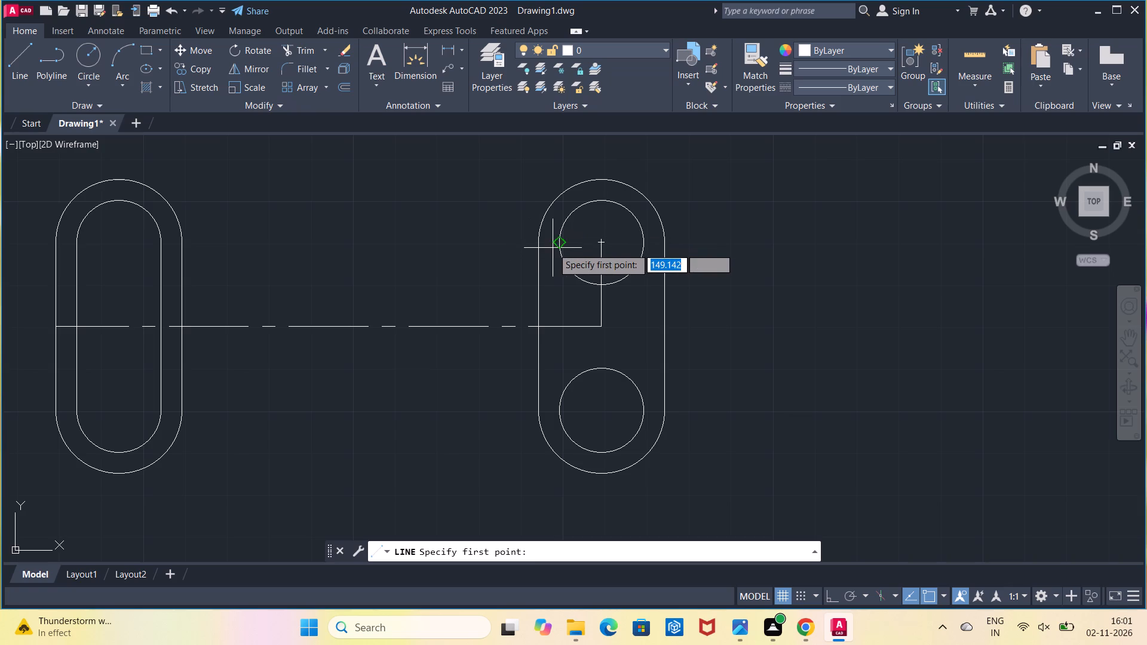
{"action": "left_click", "coordinate": [560, 242]}
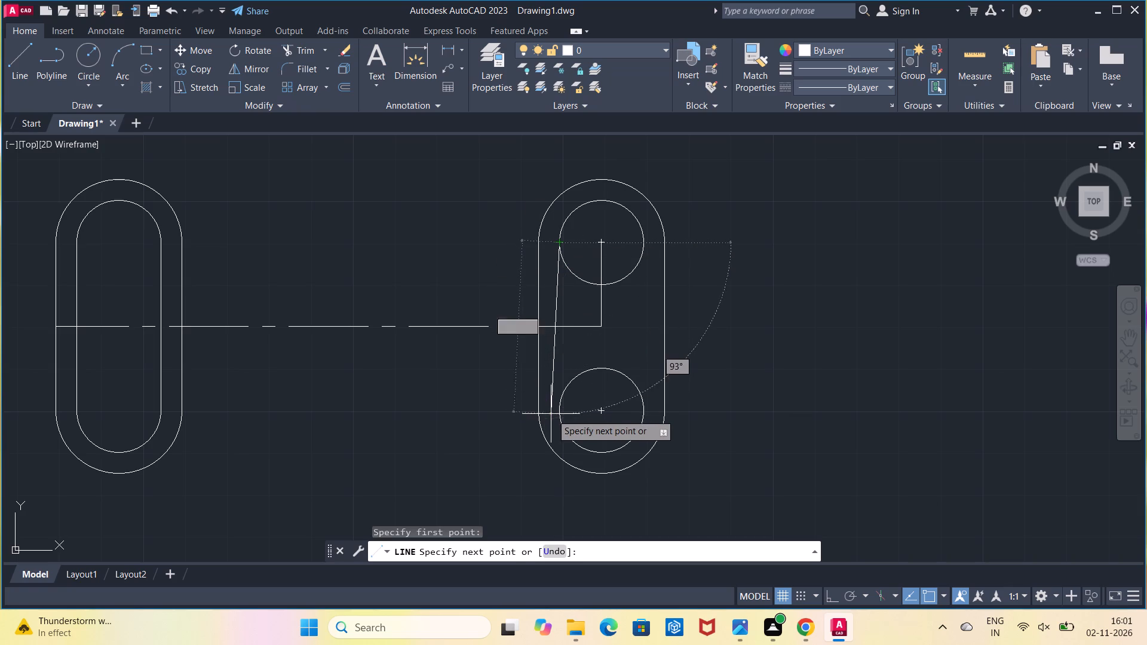
{"action": "left_click", "coordinate": [557, 411]}
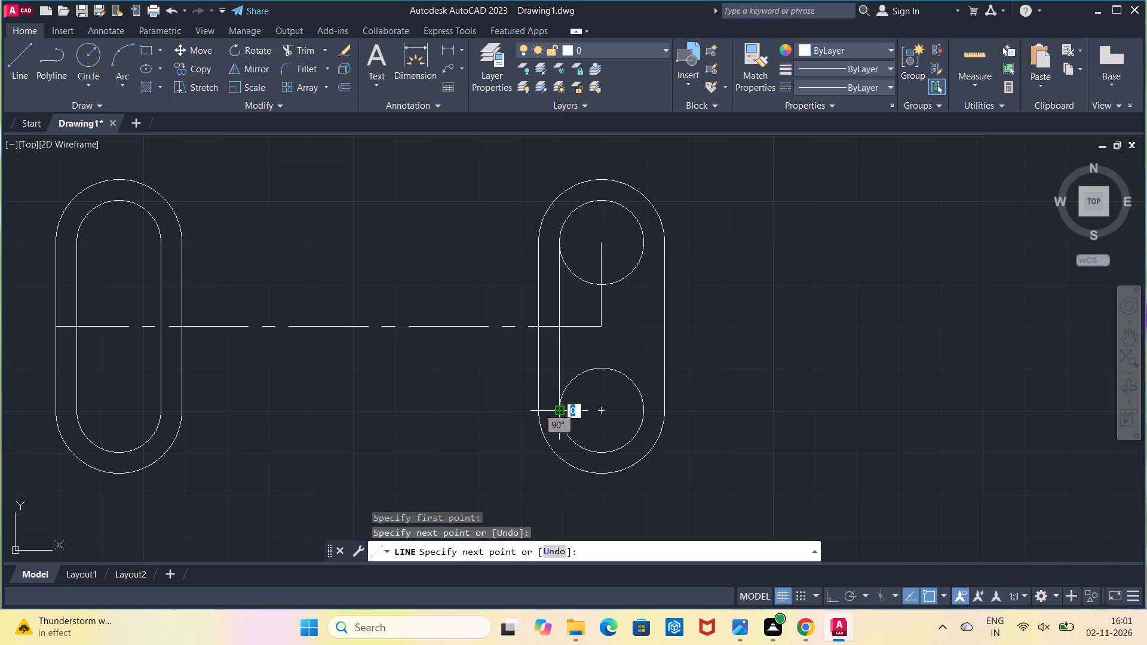
{"action": "key", "text": "Escape"}
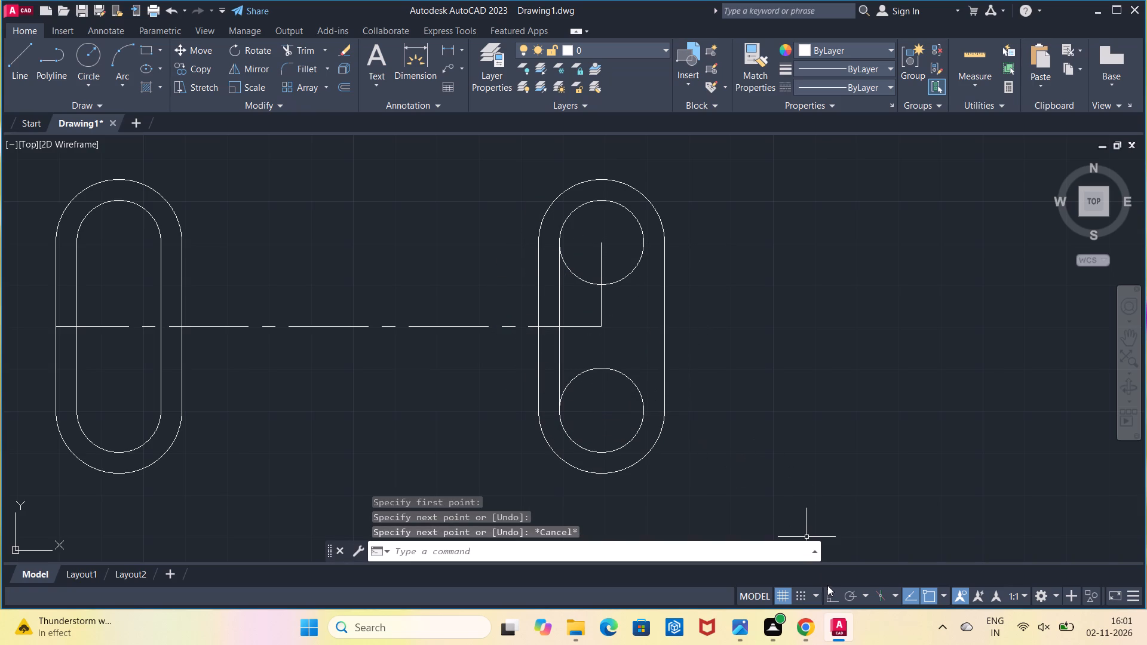
{"action": "left_click", "coordinate": [827, 586]}
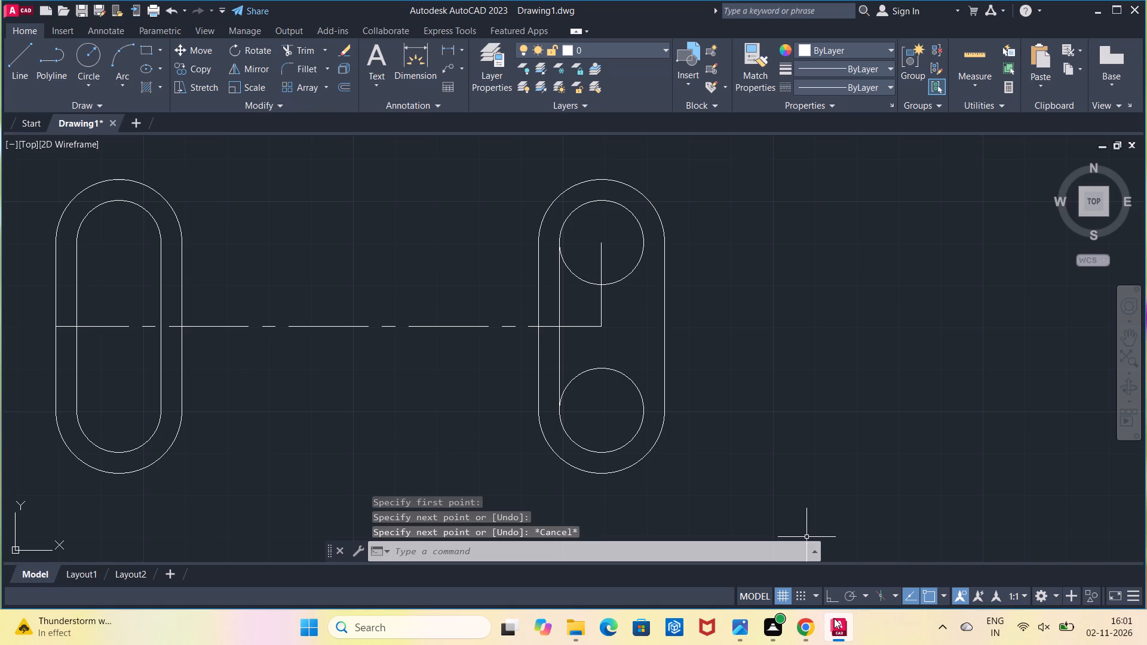
With Ortho on, draw a vertical line joining the right quadrants of the right-hand slot's upper and lower radius 10 circles.
{"action": "left_click", "coordinate": [836, 604]}
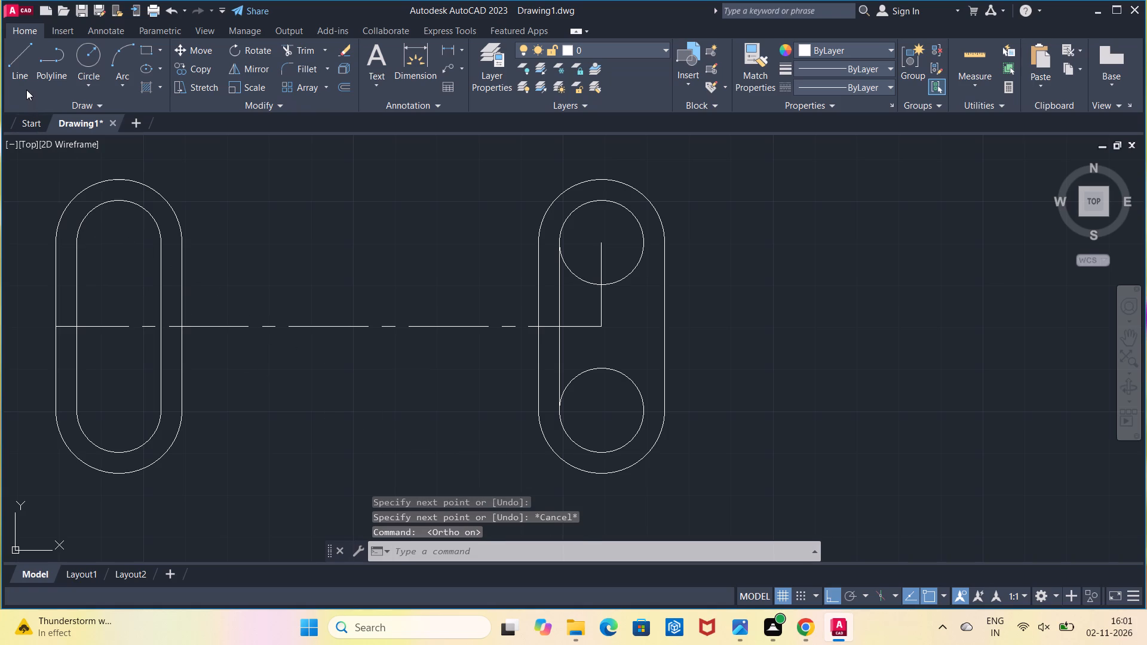
{"action": "left_click", "coordinate": [26, 90]}
{"action": "left_click", "coordinate": [640, 243]}
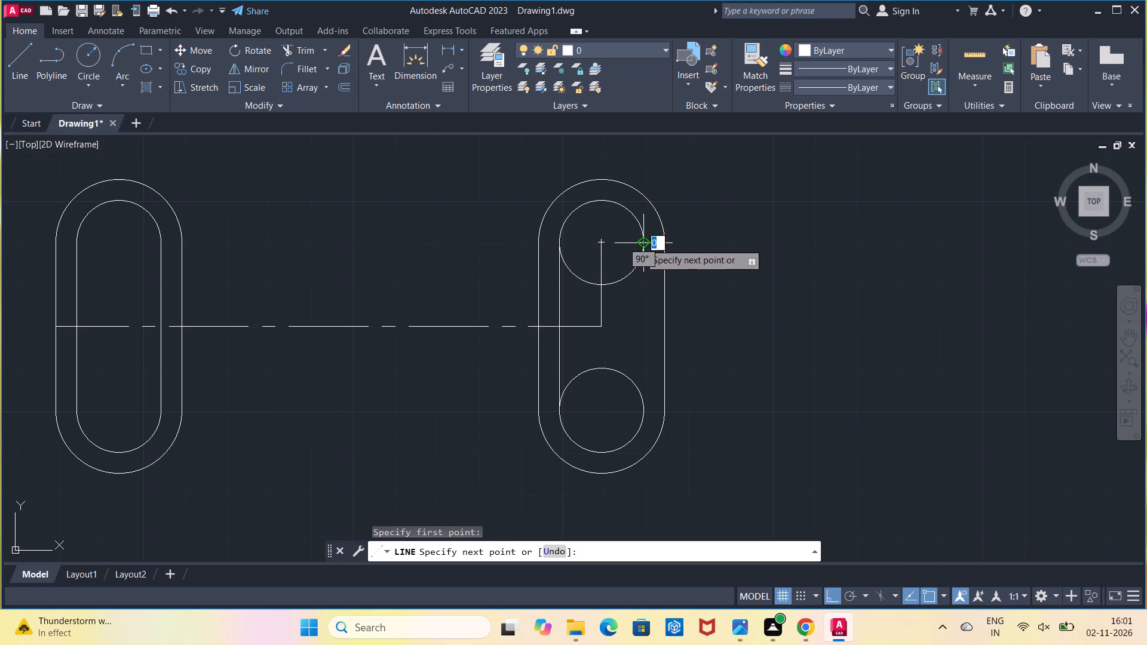
{"action": "left_click", "coordinate": [646, 413]}
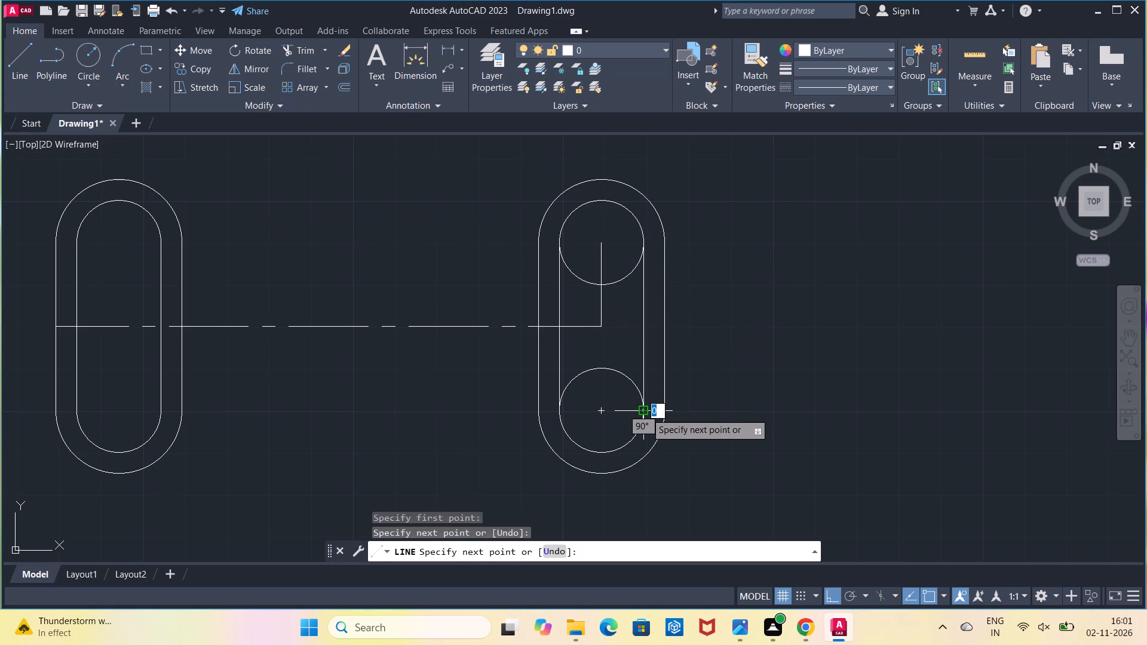
{"action": "key", "text": "Escape"}
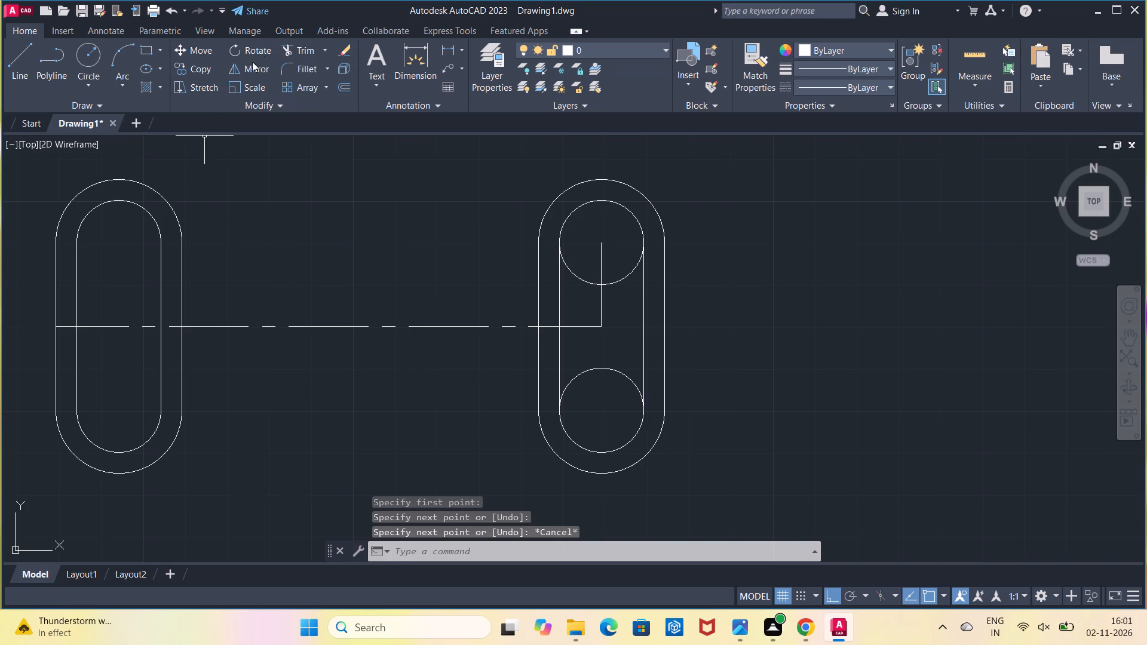
Trim the inward-facing halves of the two radius 10 circles to leave a closed inner slot outline.
{"action": "left_click", "coordinate": [298, 50]}
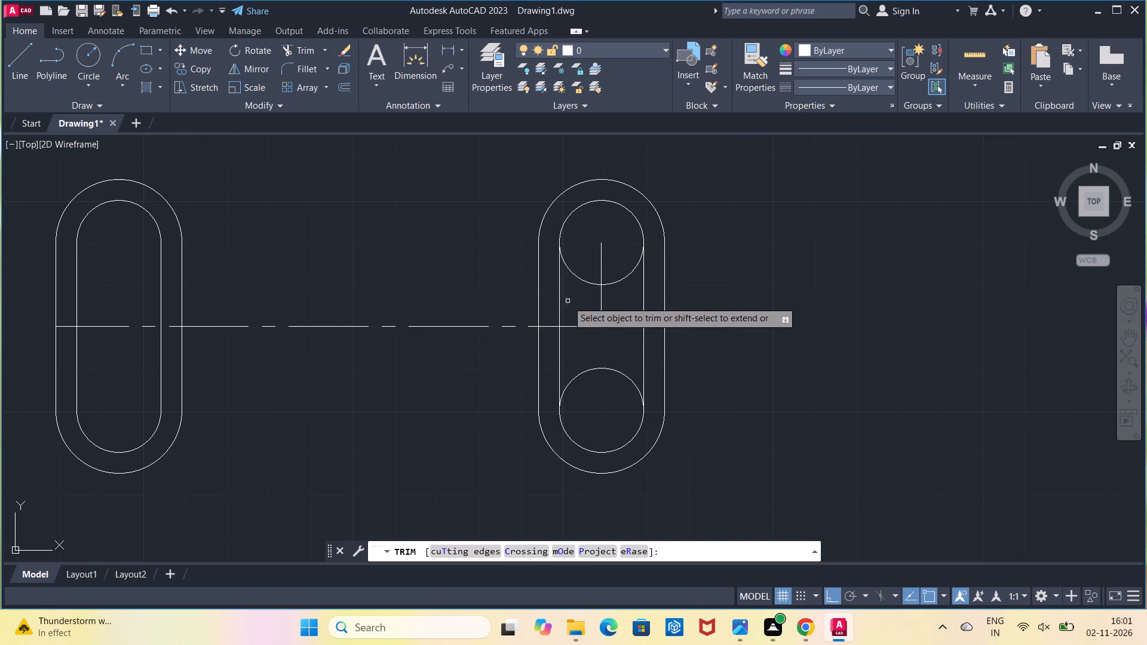
{"action": "left_click", "coordinate": [582, 281]}
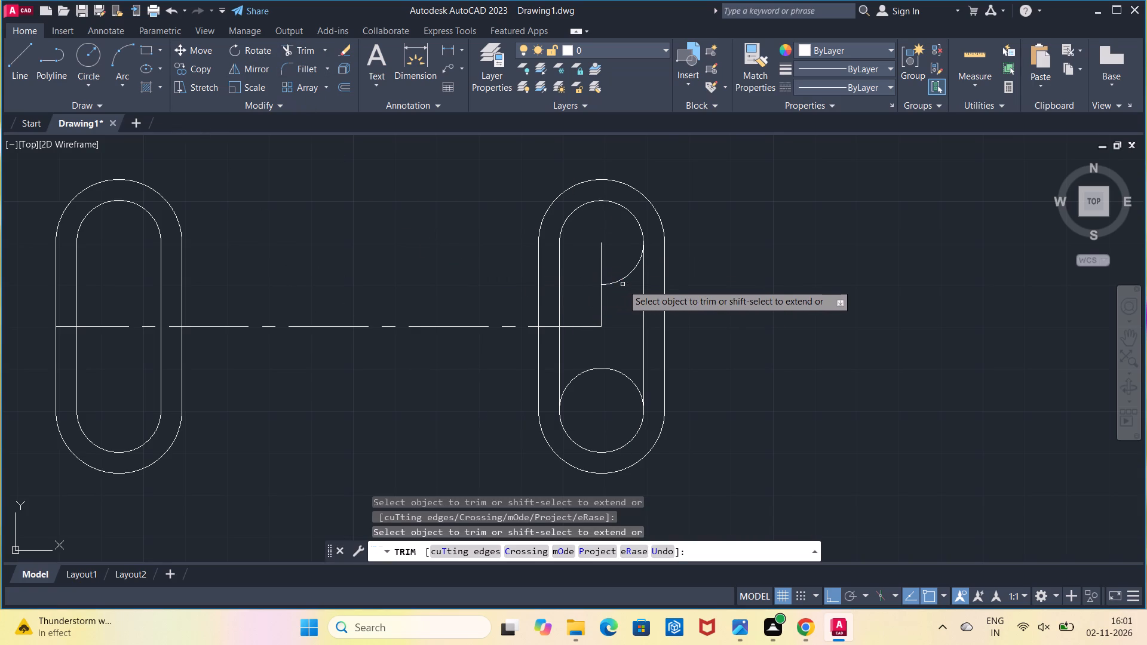
{"action": "left_click", "coordinate": [617, 282]}
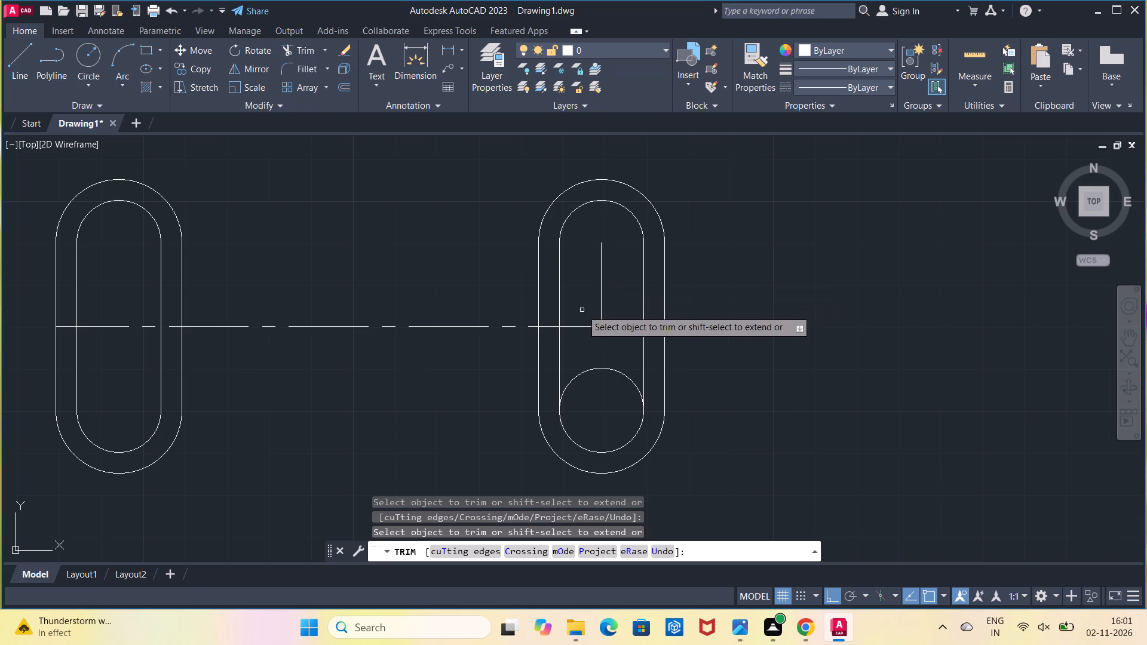
{"action": "left_click", "coordinate": [576, 379]}
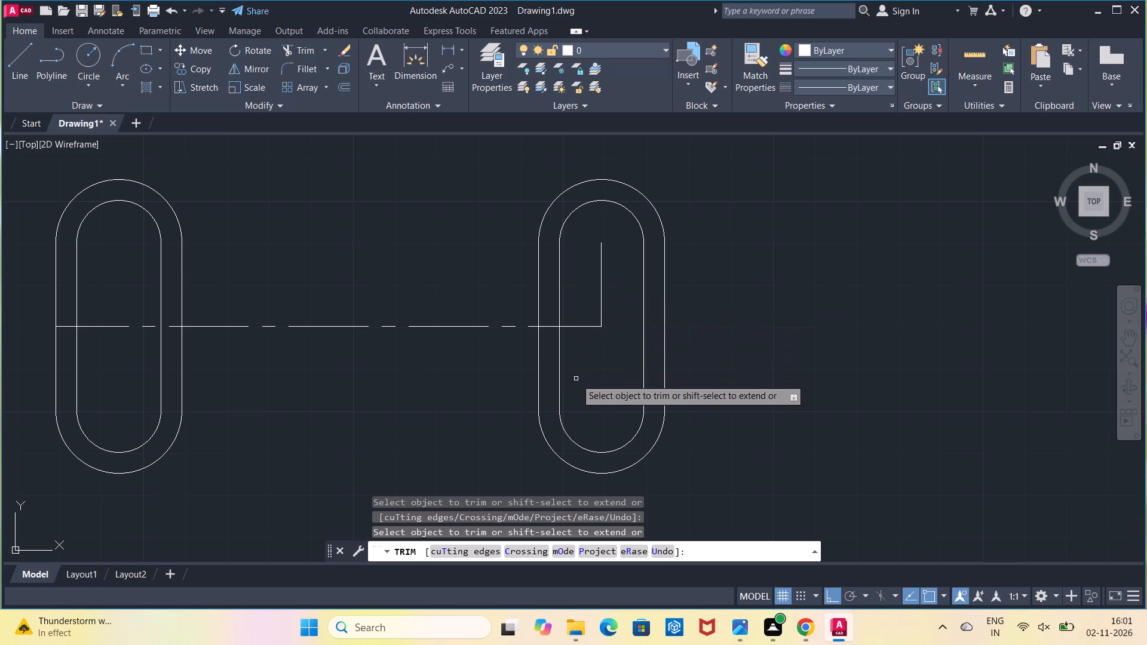
{"action": "key", "text": "Escape"}
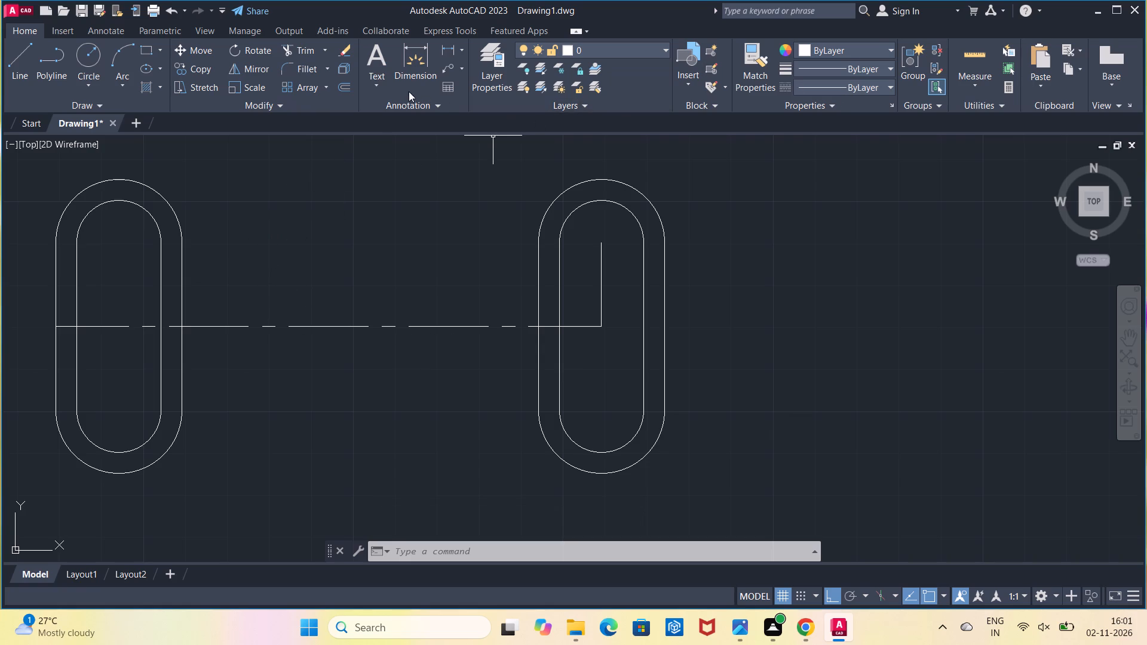
Offset the horizontal CENTER2 centreline by 20 units, once above and once below.
{"action": "left_click", "coordinate": [344, 83]}
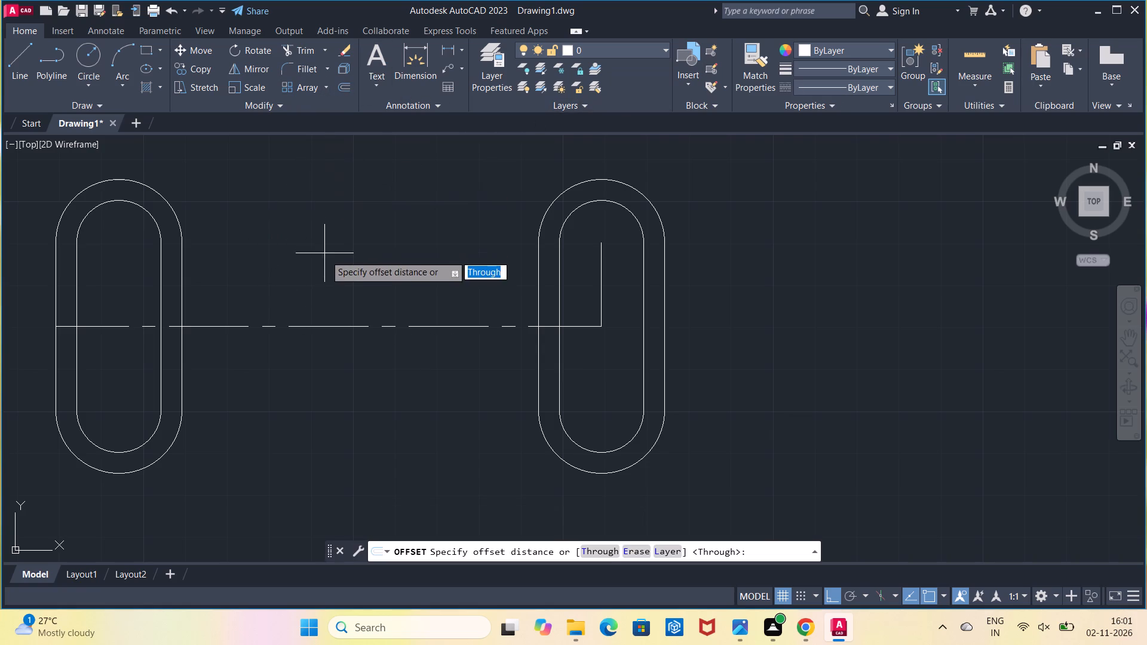
{"action": "left_click", "coordinate": [327, 325]}
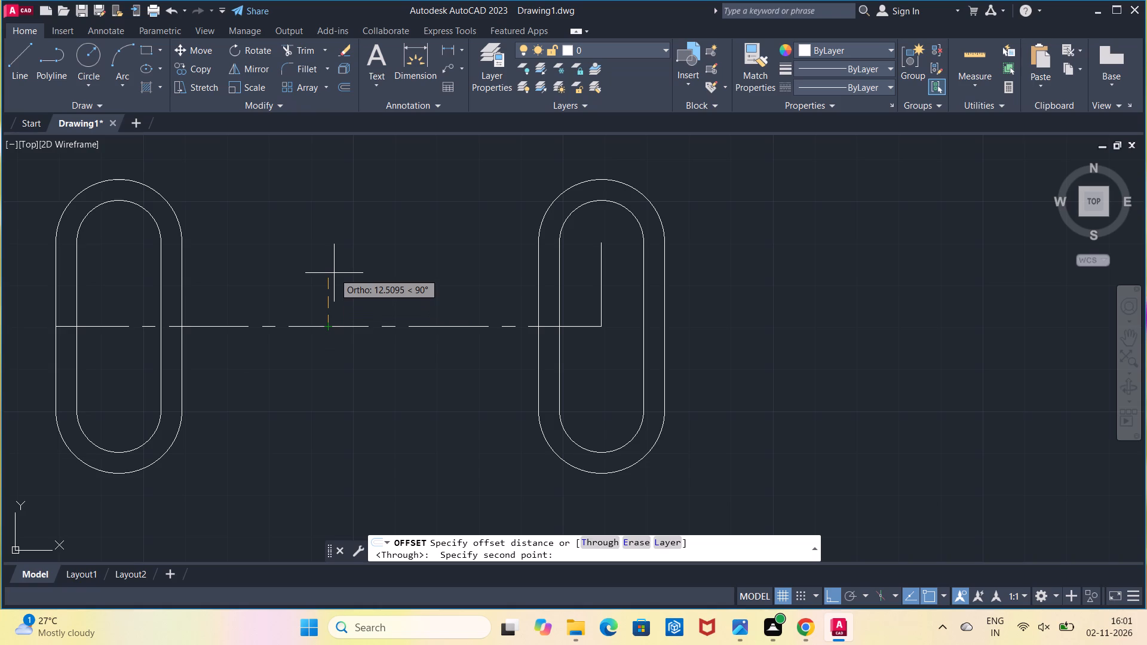
{"action": "key", "text": "2"}
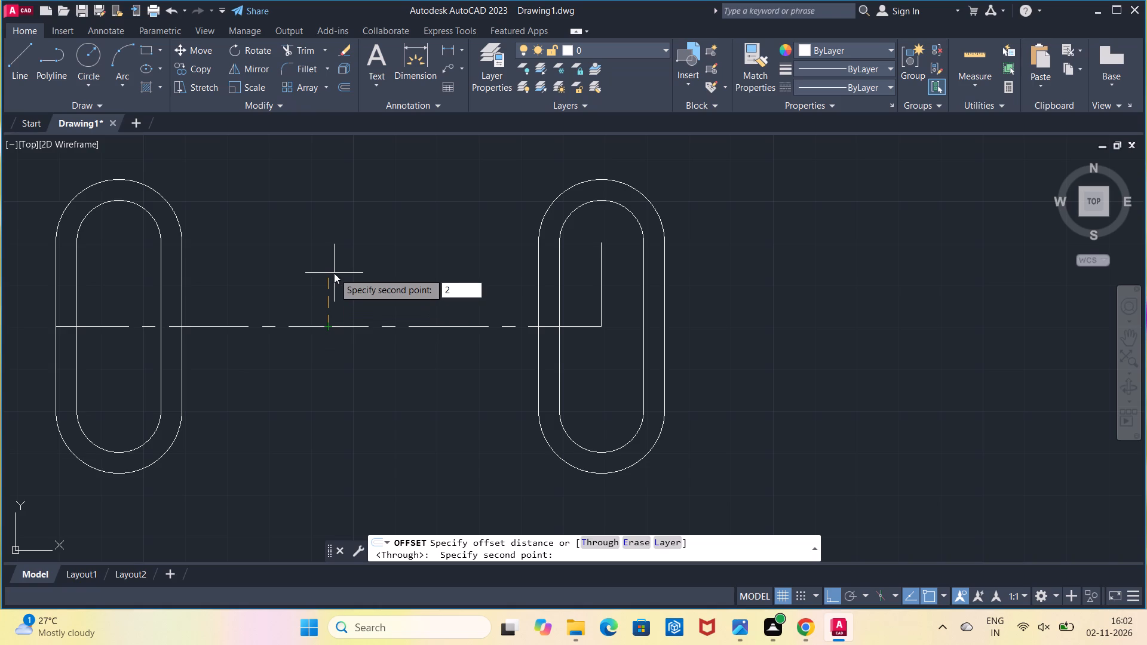
{"action": "key", "text": "0"}
{"action": "key", "text": "Return"}
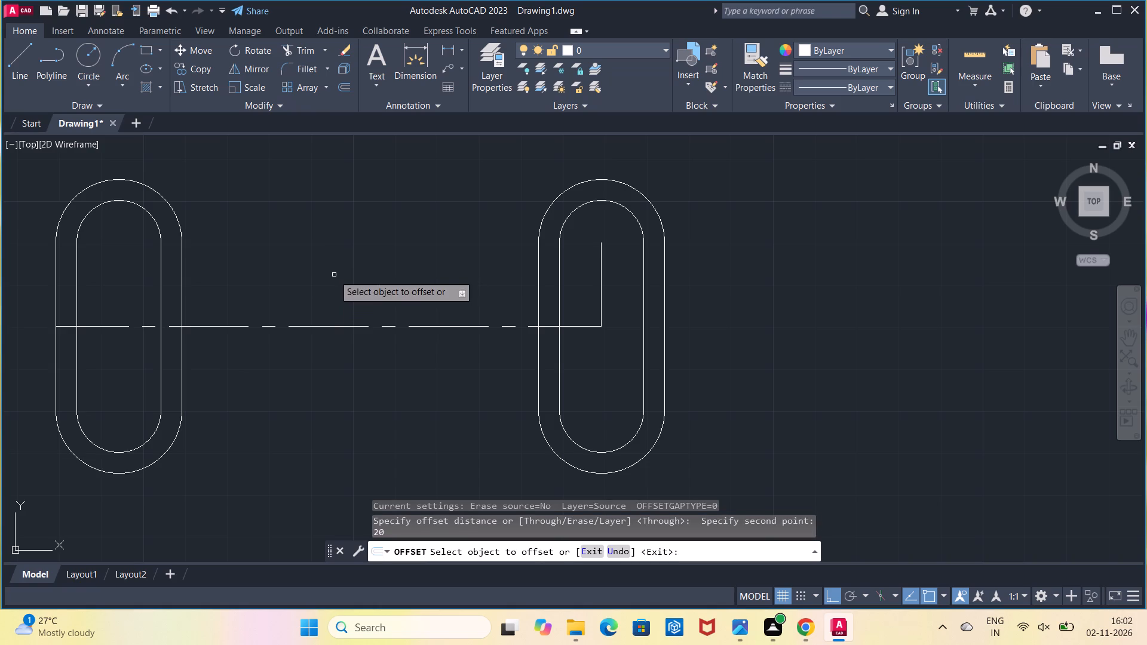
{"action": "left_click", "coordinate": [346, 327]}
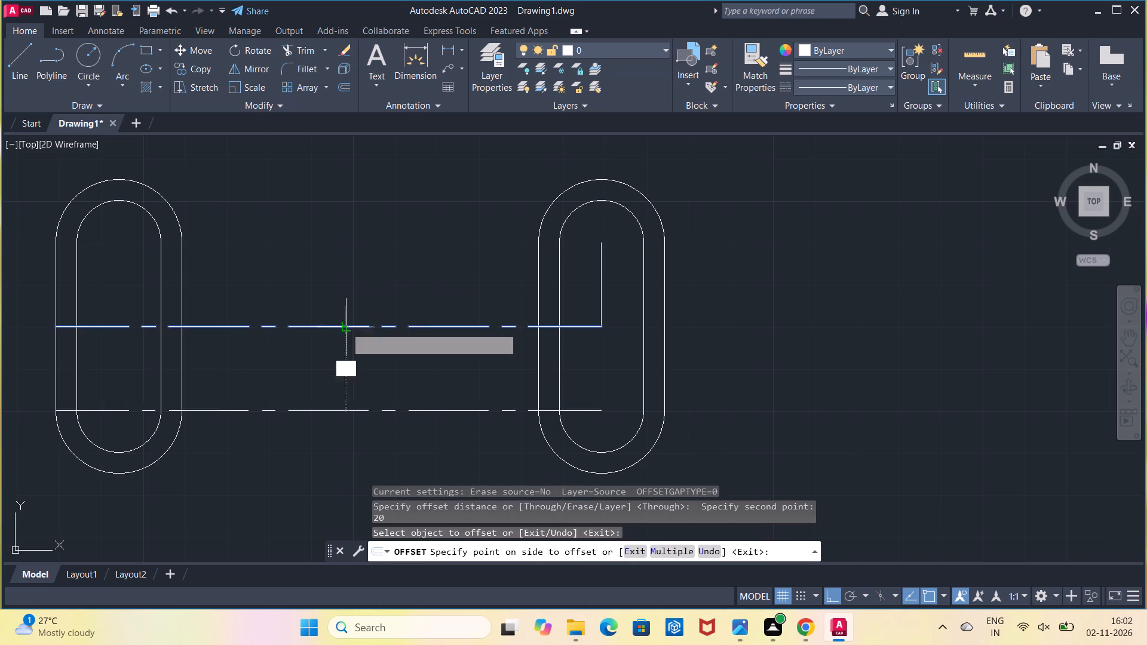
{"action": "left_click", "coordinate": [356, 282]}
{"action": "left_click", "coordinate": [353, 324]}
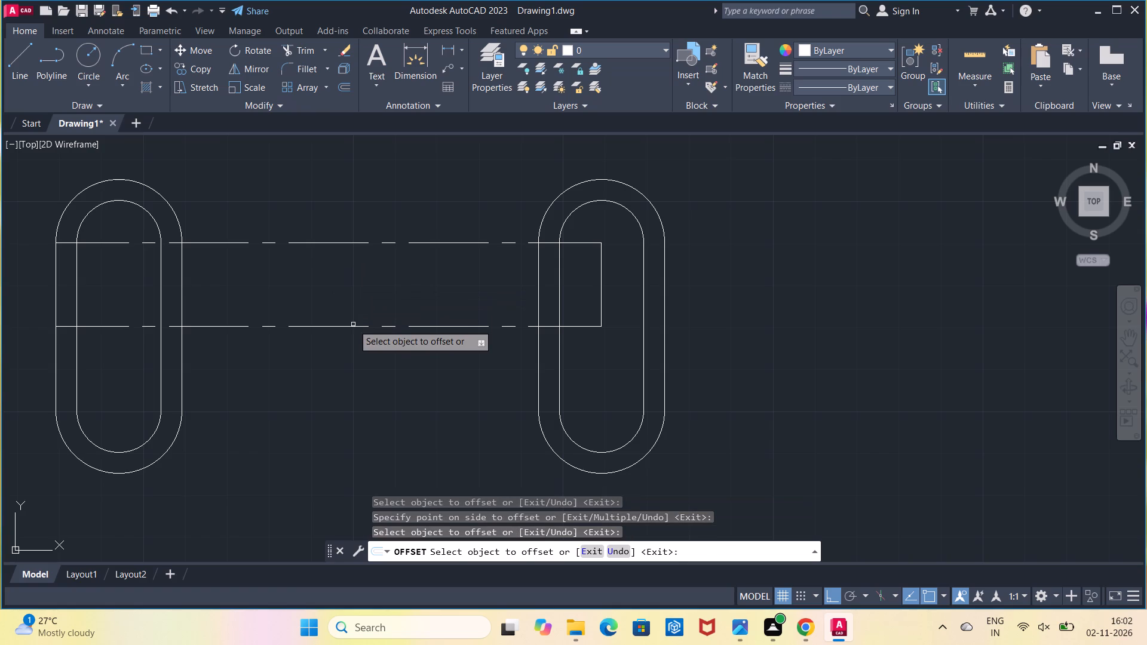
{"action": "left_click", "coordinate": [349, 327]}
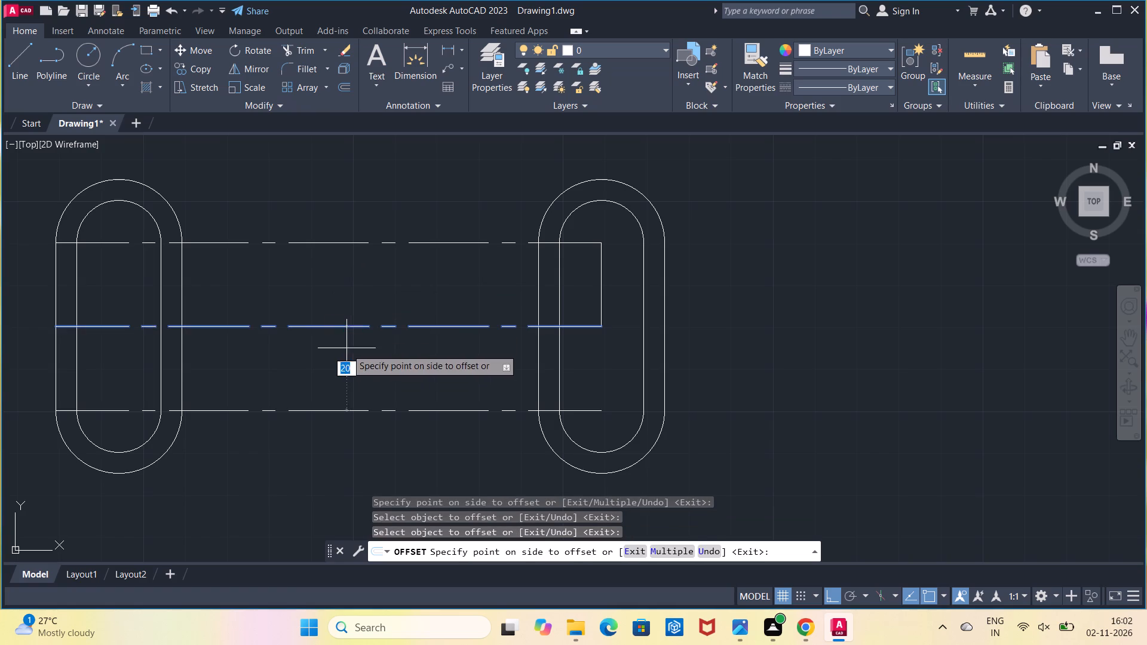
{"action": "left_click", "coordinate": [346, 350]}
{"action": "key", "text": "Escape"}
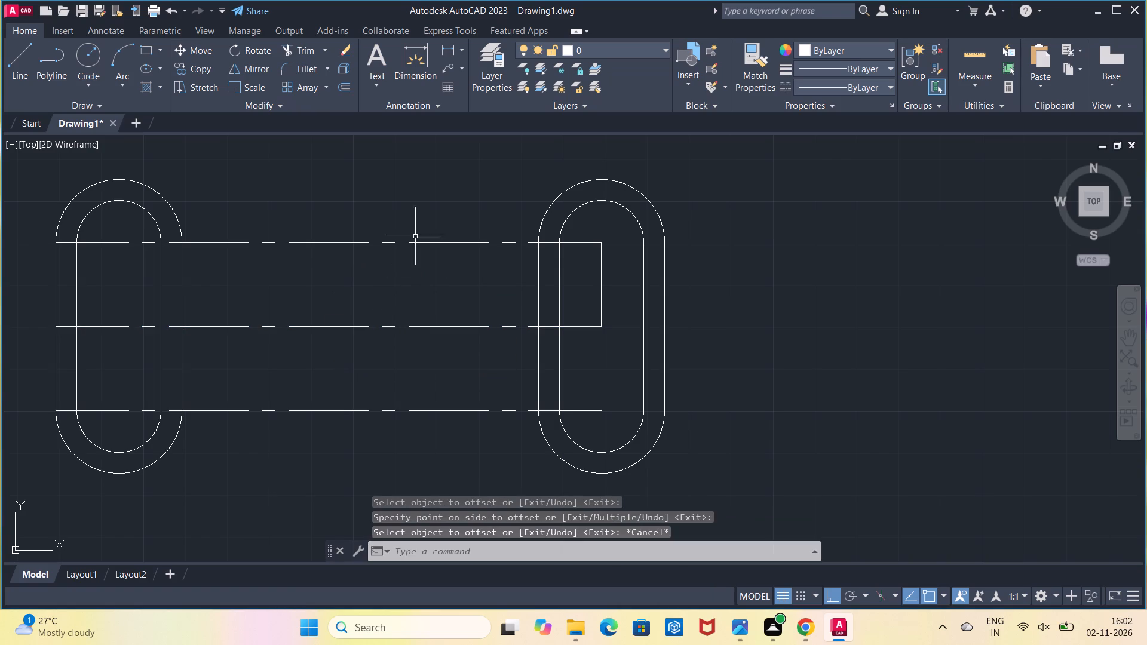
Trim both offset lines inside the two slots so they span only between the facing sides of the outer outlines.
{"action": "left_click", "coordinate": [289, 54]}
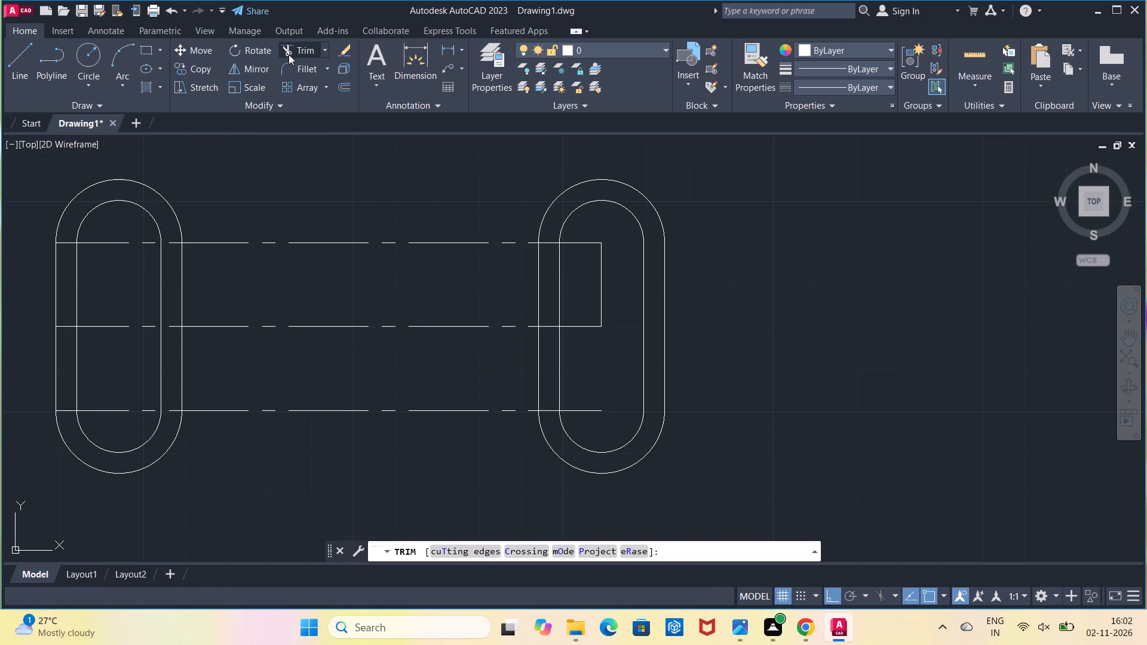
{"action": "left_click", "coordinate": [568, 241]}
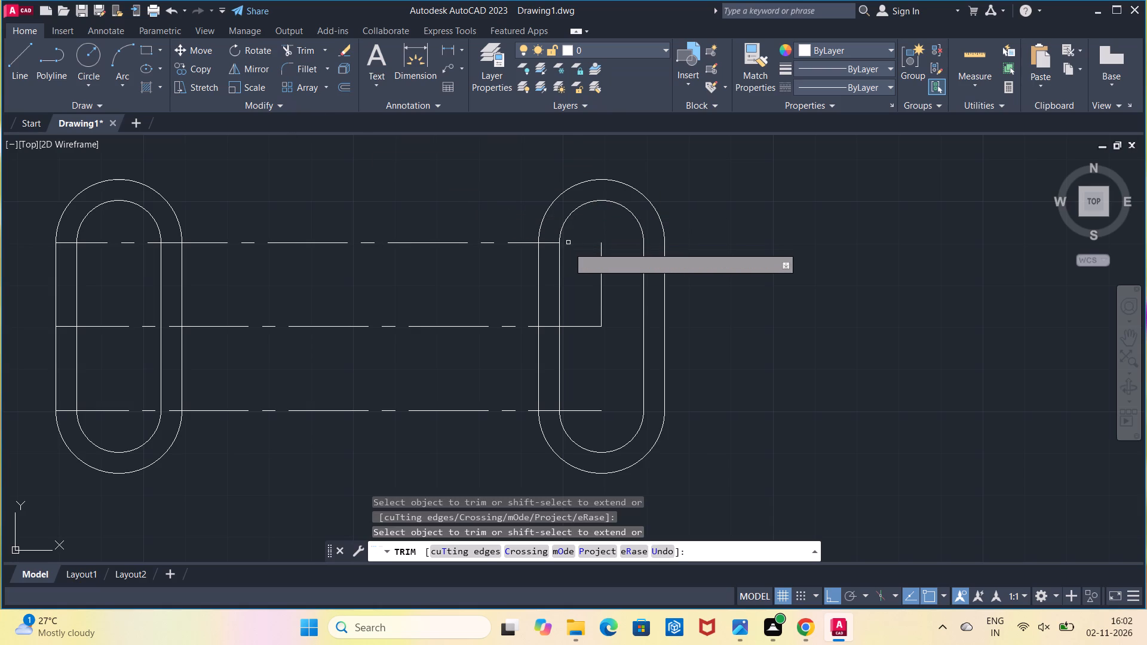
{"action": "left_click", "coordinate": [573, 410]}
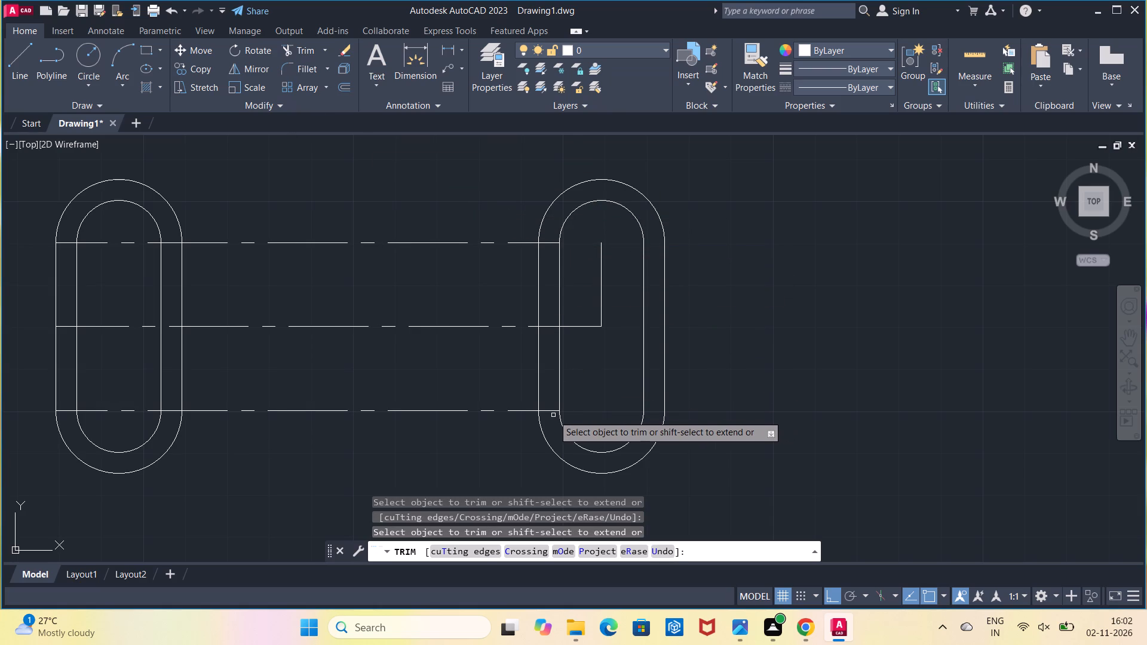
{"action": "left_click", "coordinate": [551, 412]}
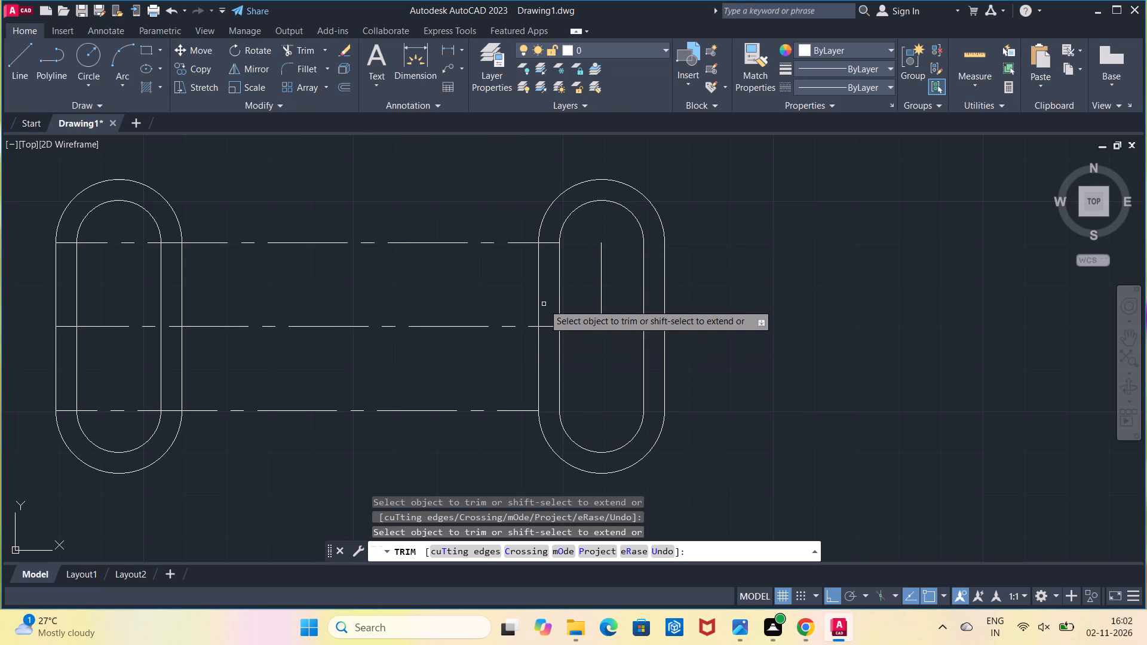
{"action": "left_click", "coordinate": [548, 239]}
{"action": "left_click", "coordinate": [548, 253]}
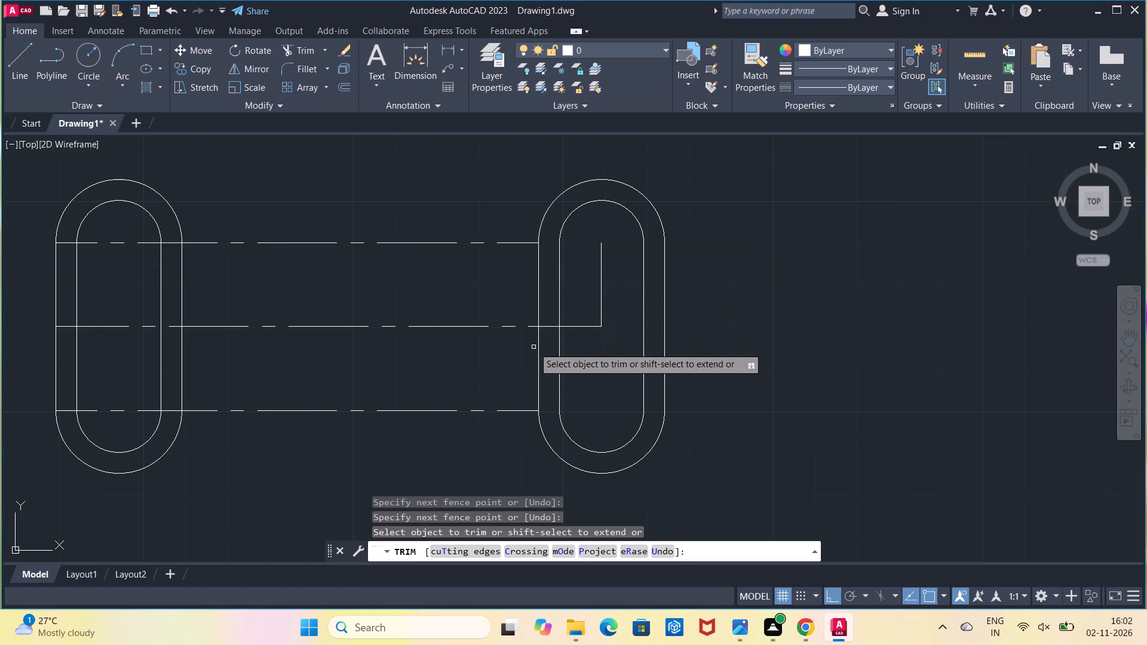
{"action": "left_click", "coordinate": [113, 244]}
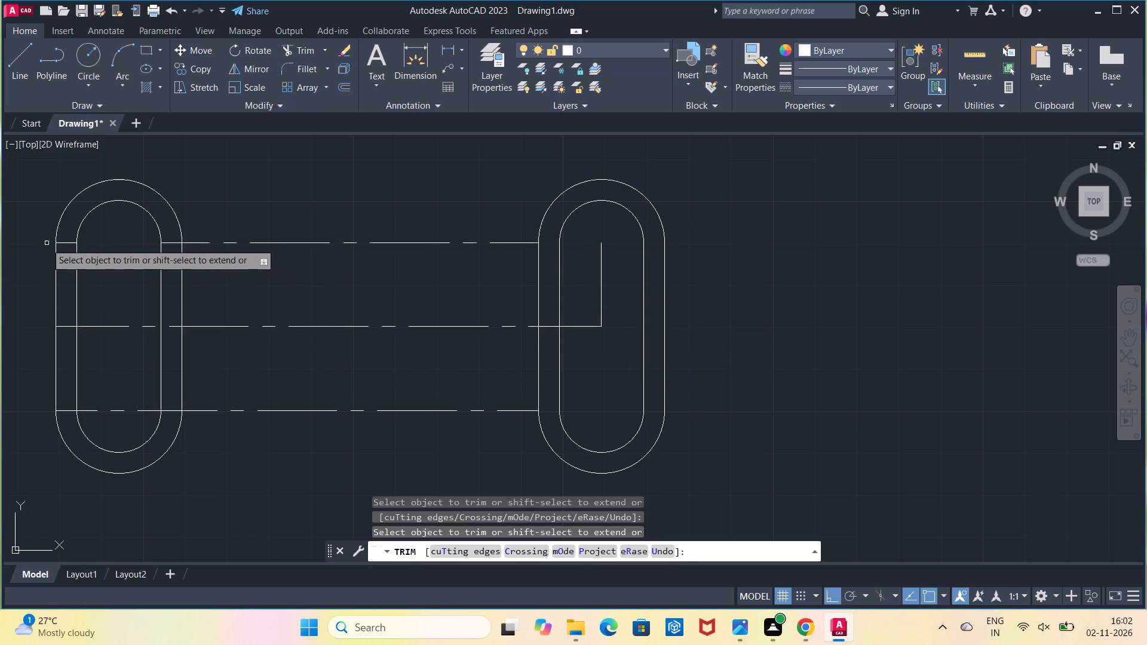
{"action": "left_click", "coordinate": [64, 243]}
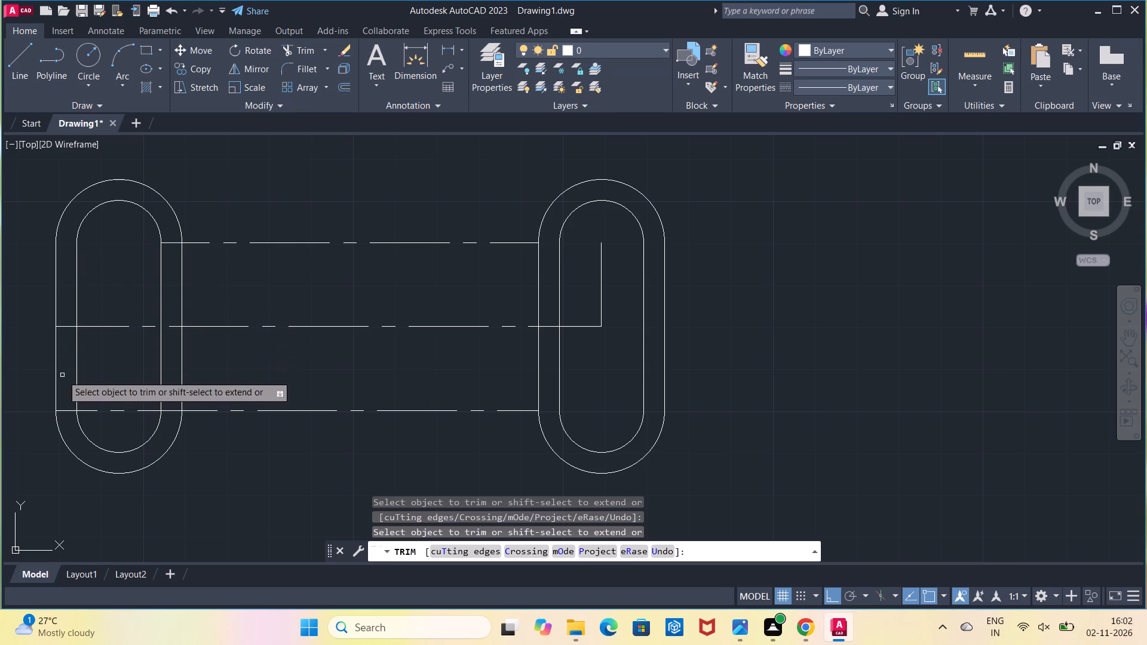
{"action": "left_click", "coordinate": [63, 410]}
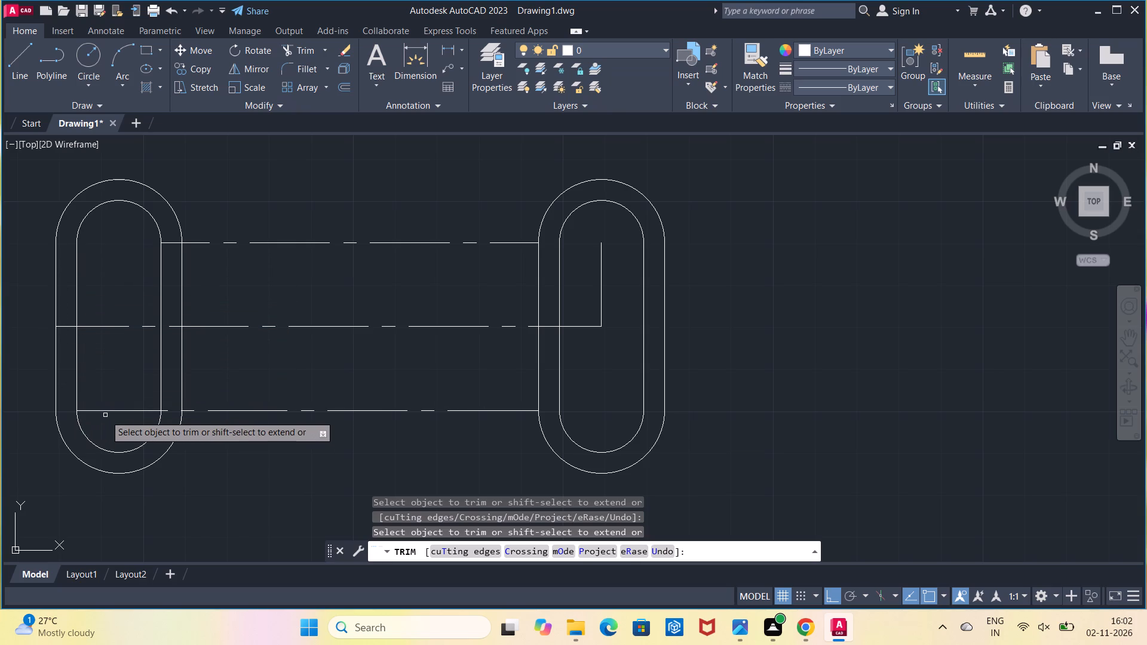
{"action": "left_click", "coordinate": [114, 413]}
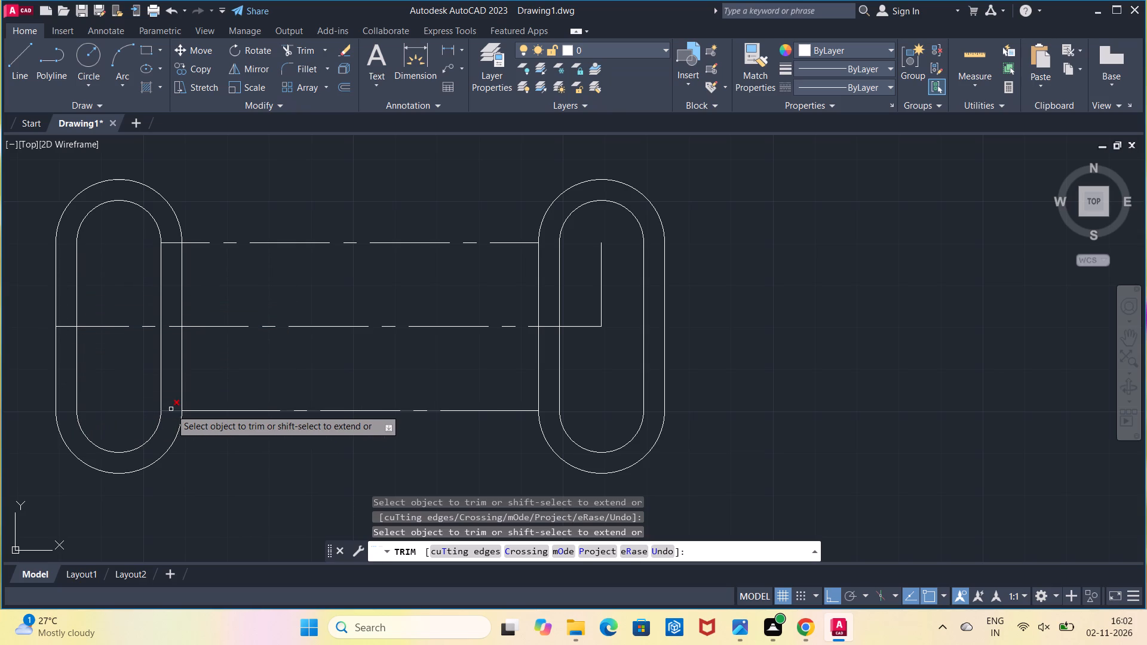
{"action": "left_click", "coordinate": [171, 409]}
{"action": "left_click", "coordinate": [177, 243]}
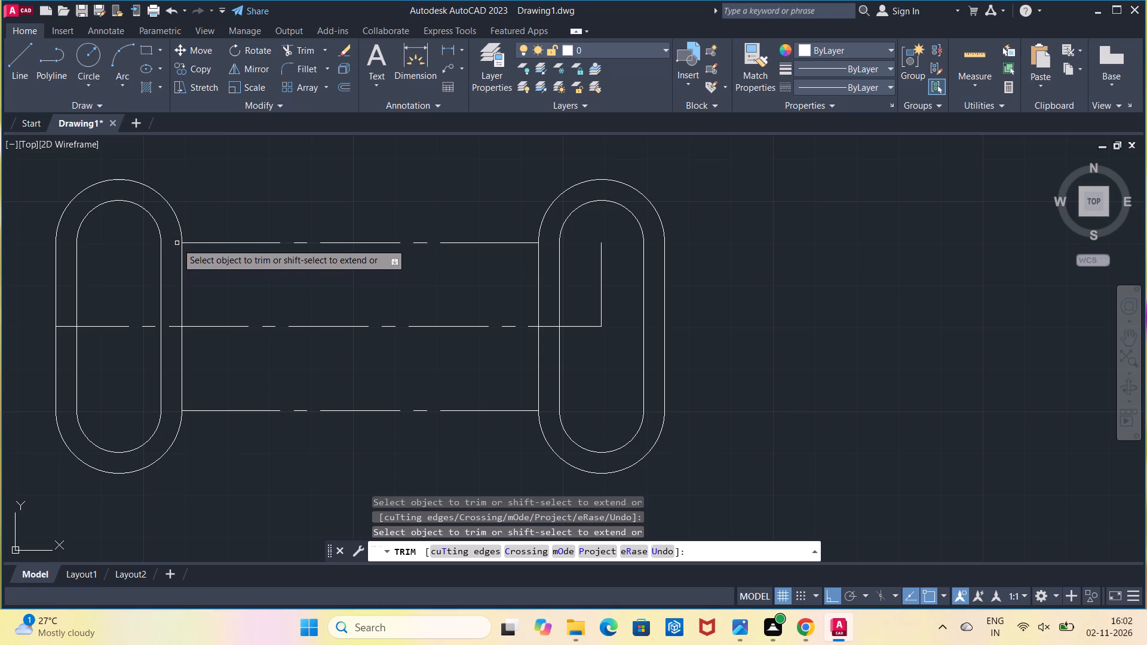
{"action": "key", "text": "Escape"}
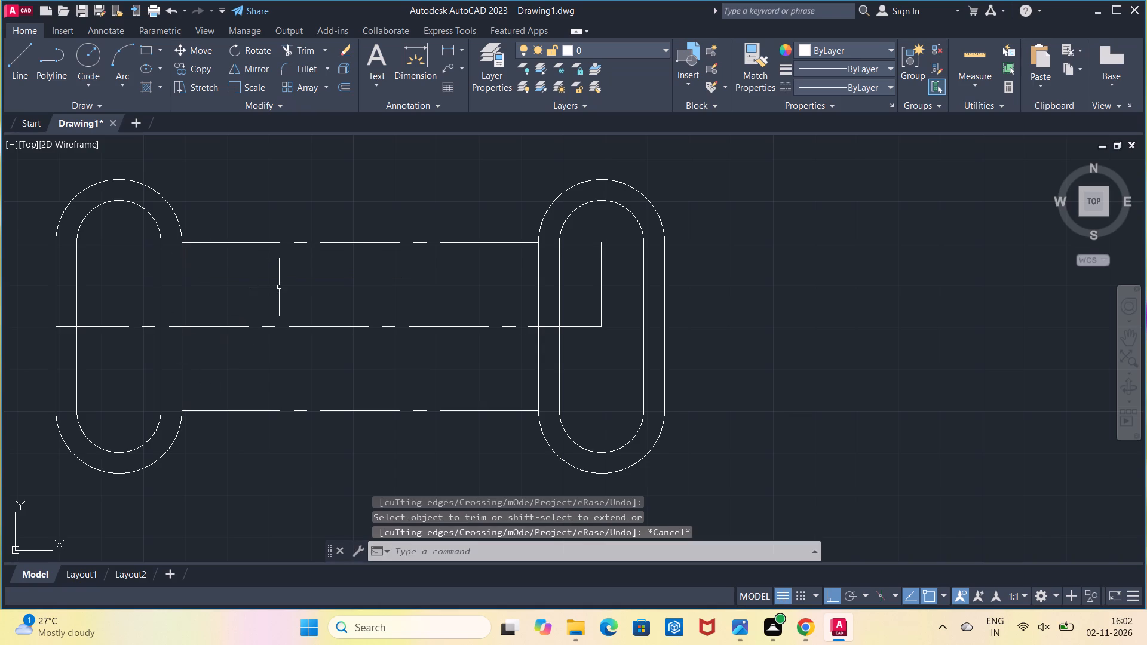
Set the linetype of the upper and lower connecting lines between the slots to ByLayer.
{"action": "left_click", "coordinate": [333, 241]}
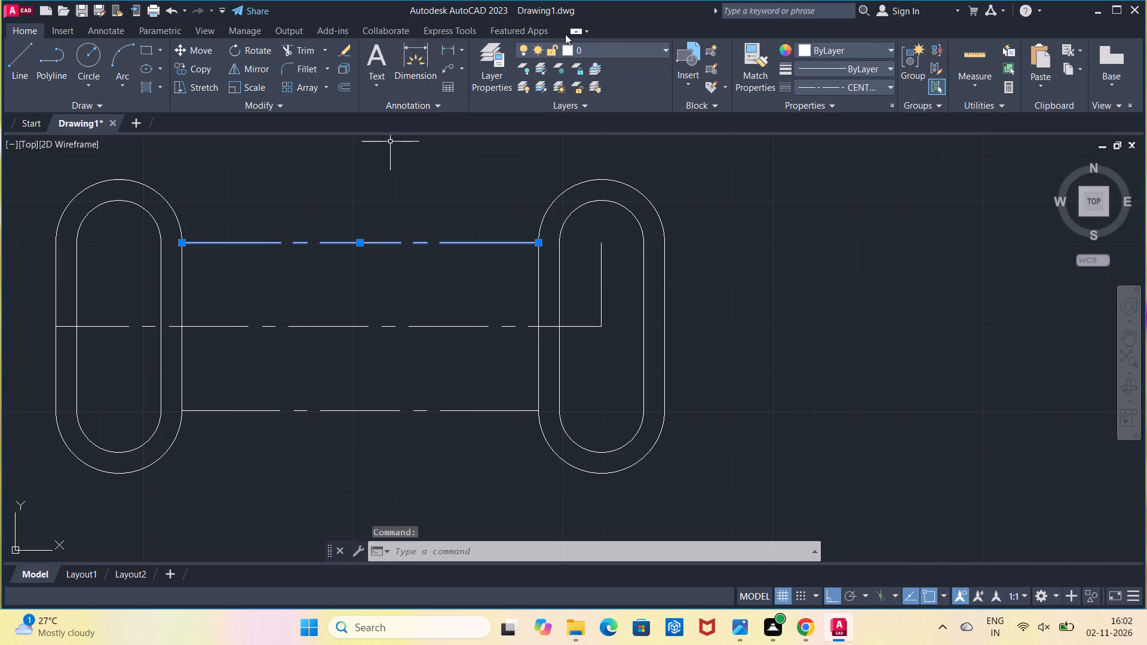
{"action": "left_click", "coordinate": [822, 91]}
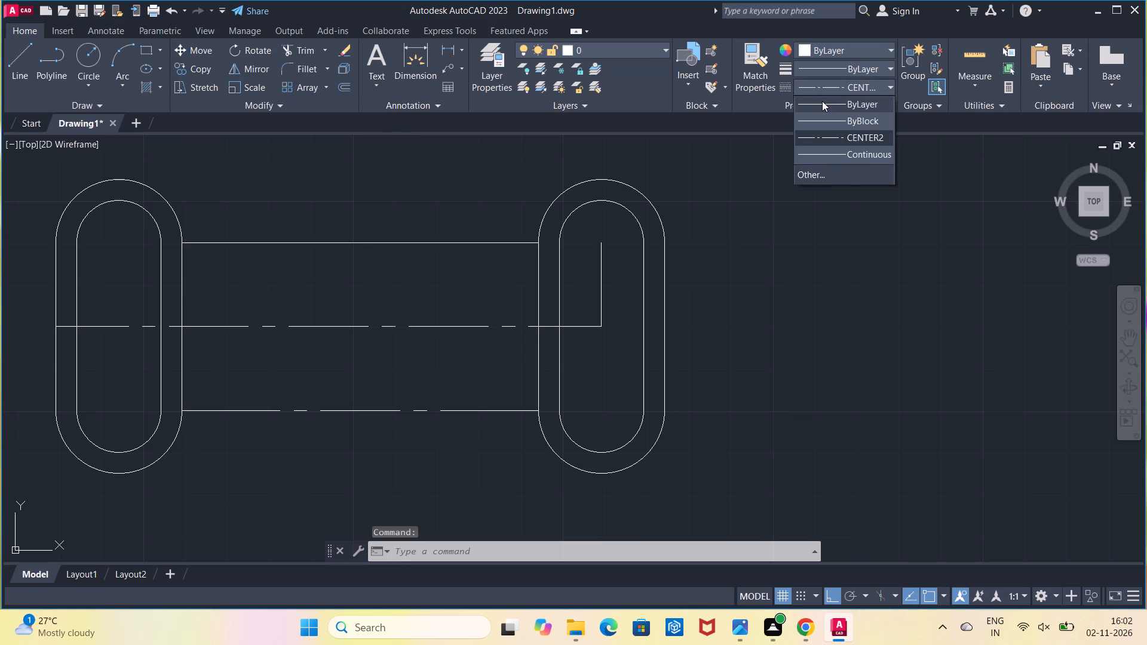
{"action": "left_click", "coordinate": [822, 101]}
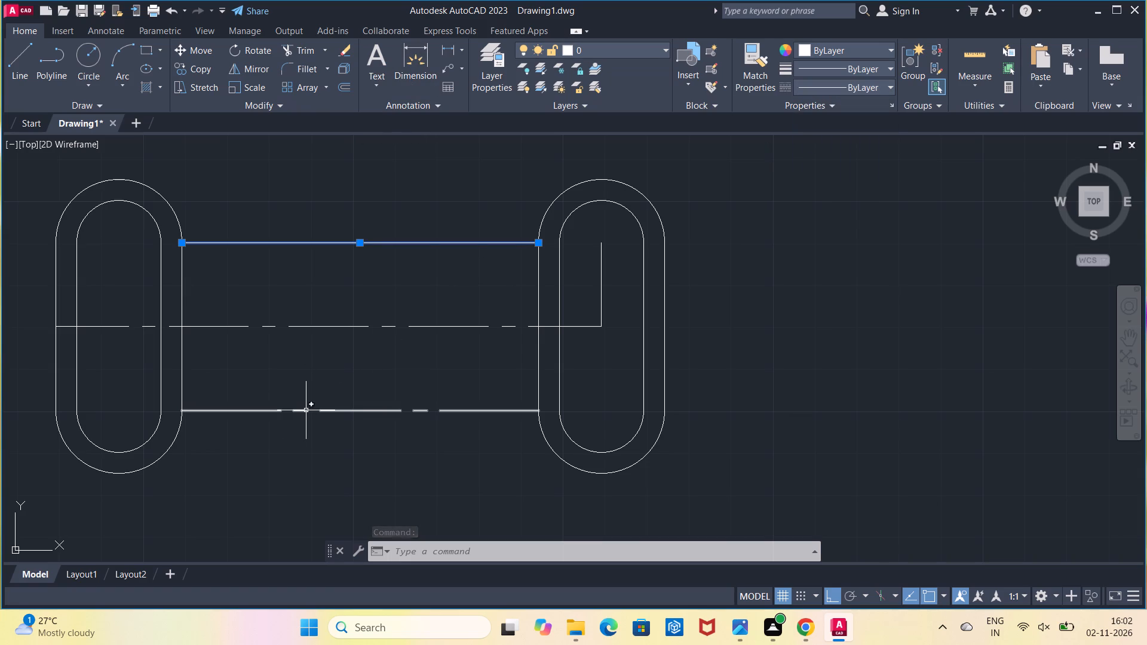
{"action": "left_click", "coordinate": [306, 410]}
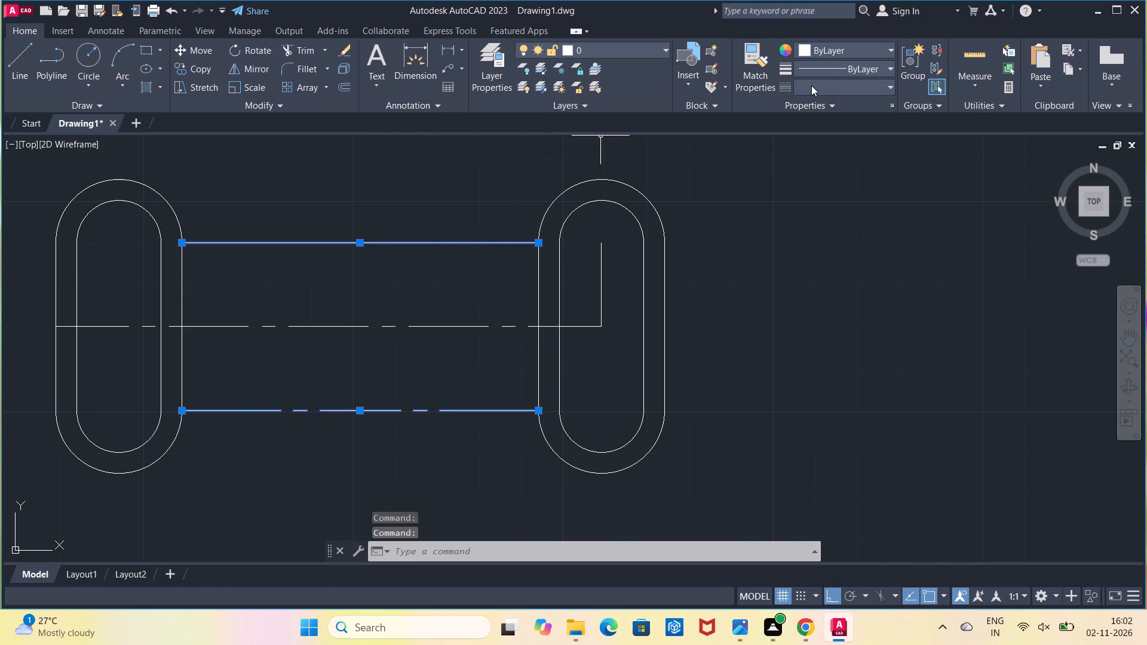
{"action": "left_click", "coordinate": [811, 85]}
{"action": "left_click", "coordinate": [811, 107]}
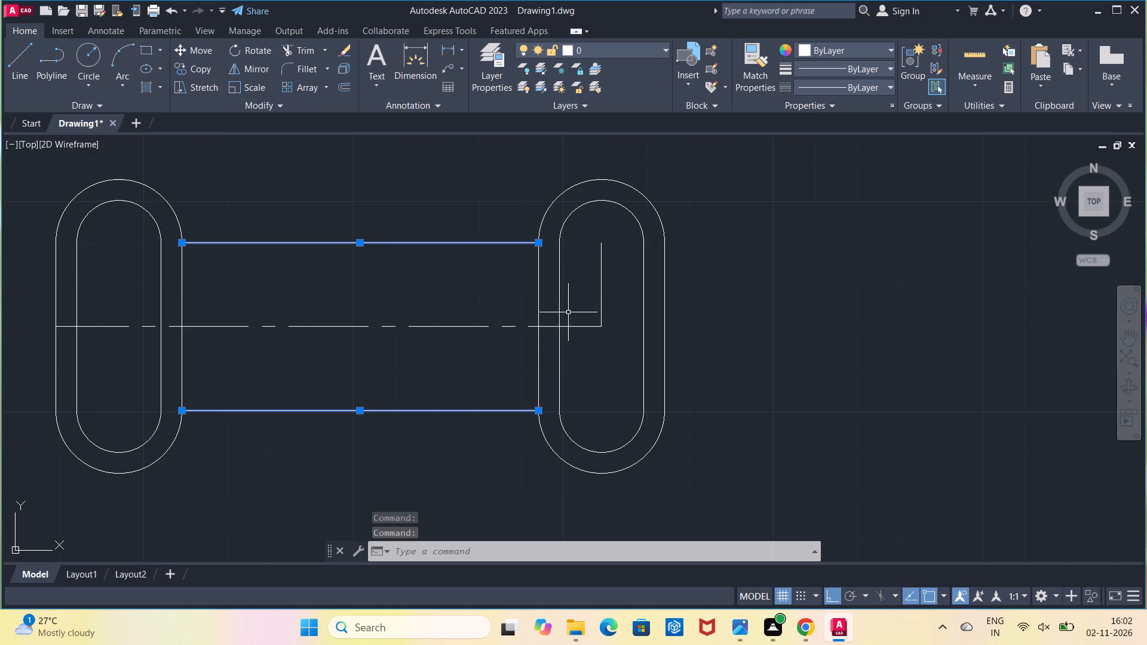
{"action": "key", "text": "Escape"}
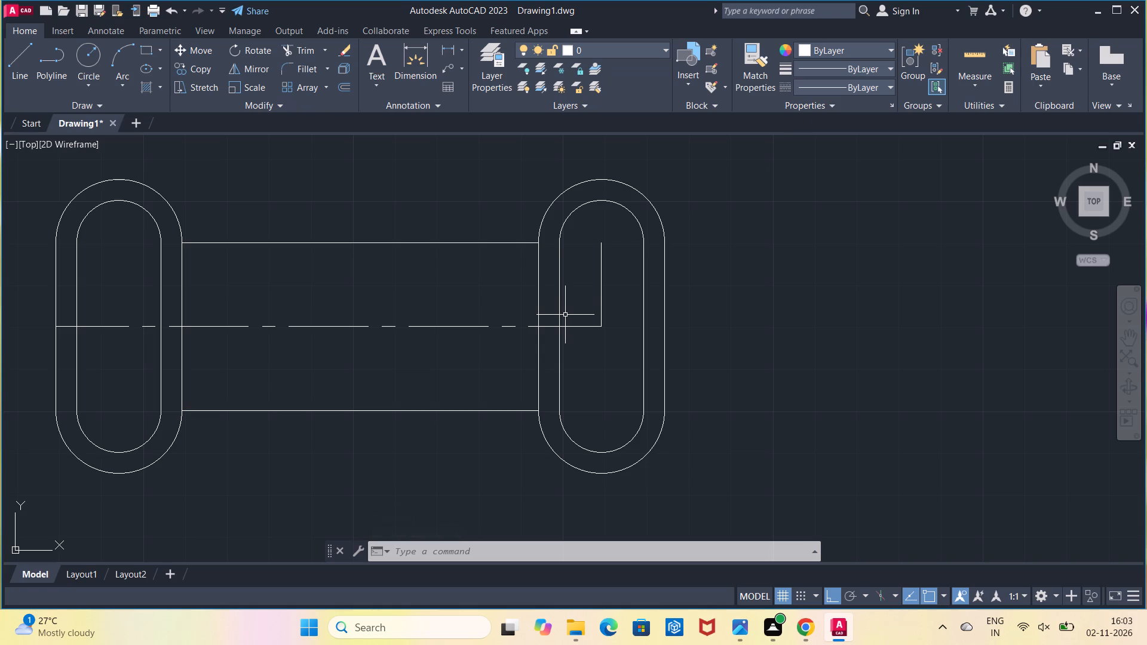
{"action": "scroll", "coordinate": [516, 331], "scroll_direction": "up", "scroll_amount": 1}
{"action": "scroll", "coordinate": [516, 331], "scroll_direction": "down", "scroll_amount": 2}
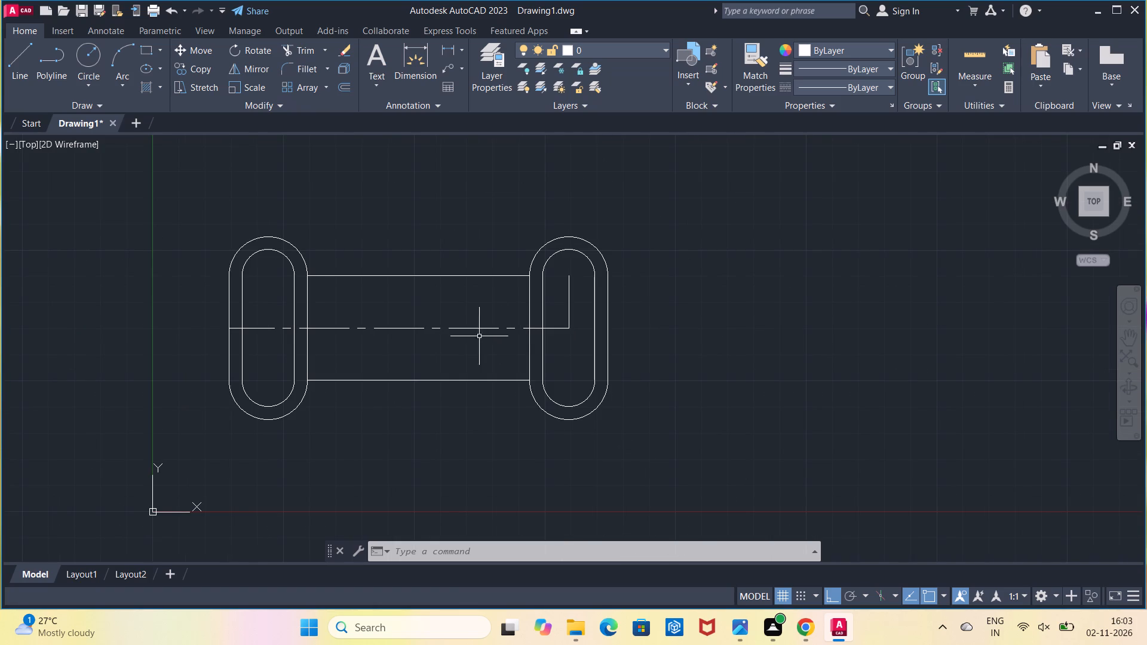
Add a vertical centreline midway between the facing straight sides of the two outer slot outlines.
{"action": "type", "text": "cl"}
{"action": "key", "text": "Return"}
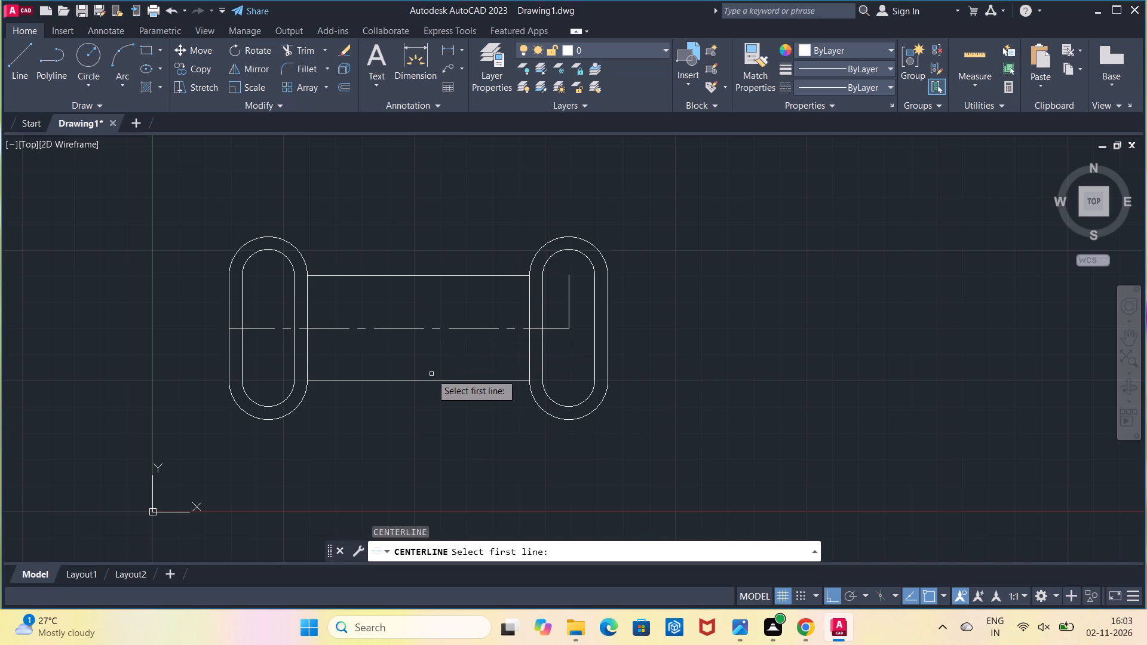
{"action": "left_click", "coordinate": [308, 356]}
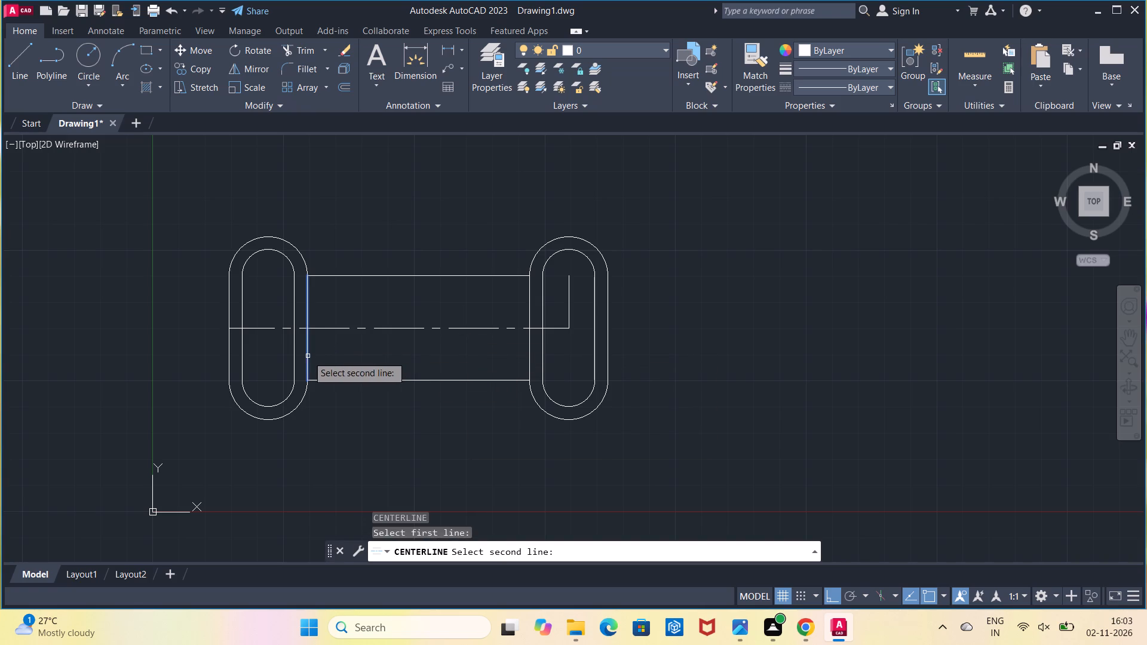
{"action": "left_click", "coordinate": [528, 345]}
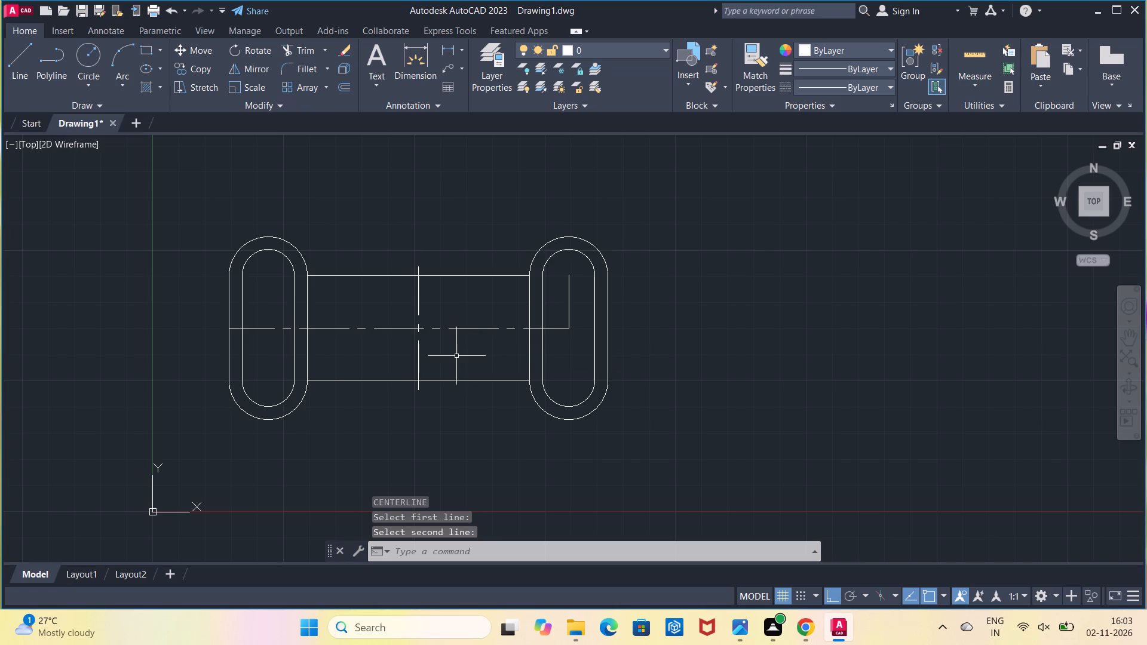
{"action": "key", "text": "Escape"}
Explode the vertical centreline between the slots.
{"action": "left_click", "coordinate": [418, 351]}
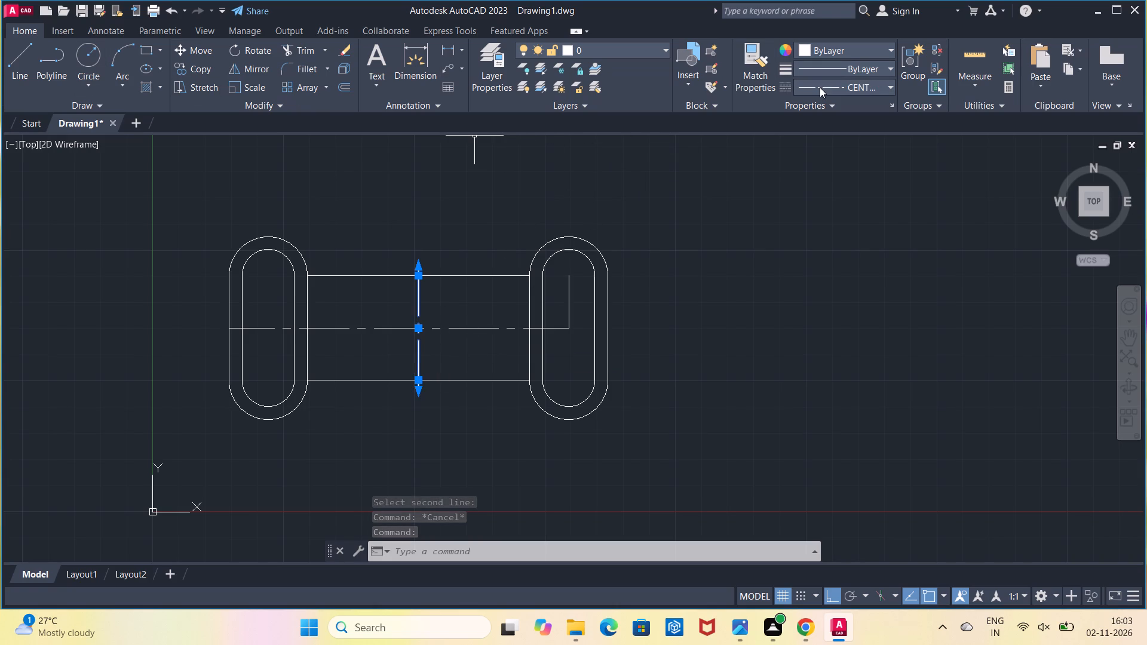
{"action": "left_click", "coordinate": [341, 67]}
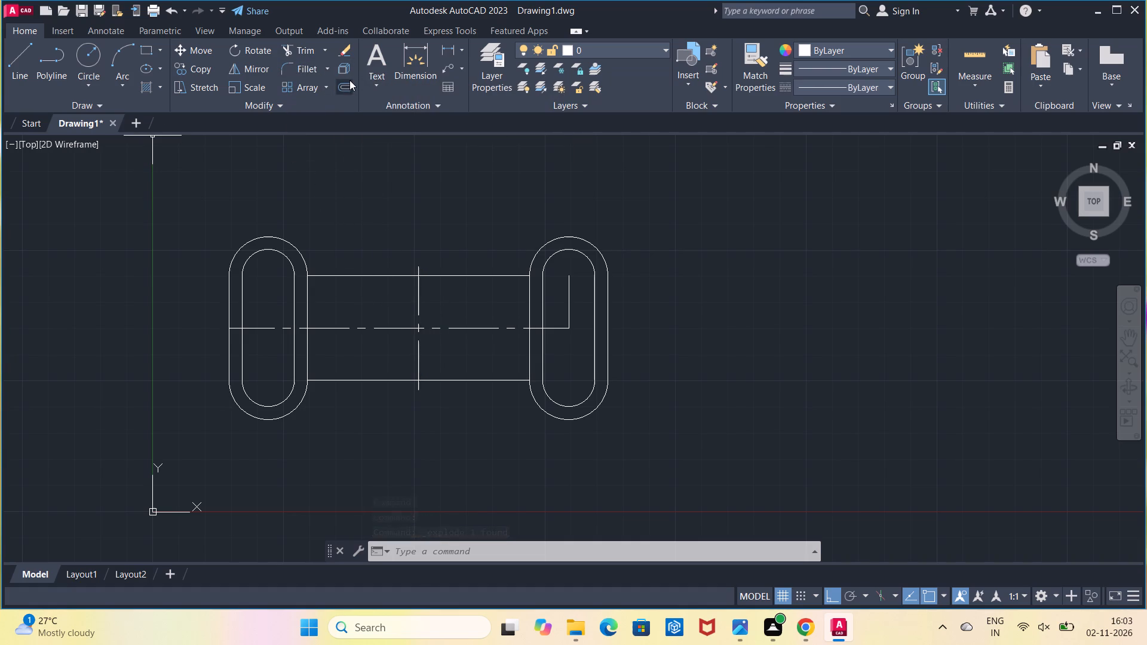
Offset the middle vertical centreline by 20 units, once toward the left slot and once toward the right slot.
{"action": "left_click", "coordinate": [342, 88]}
{"action": "left_click", "coordinate": [421, 306]}
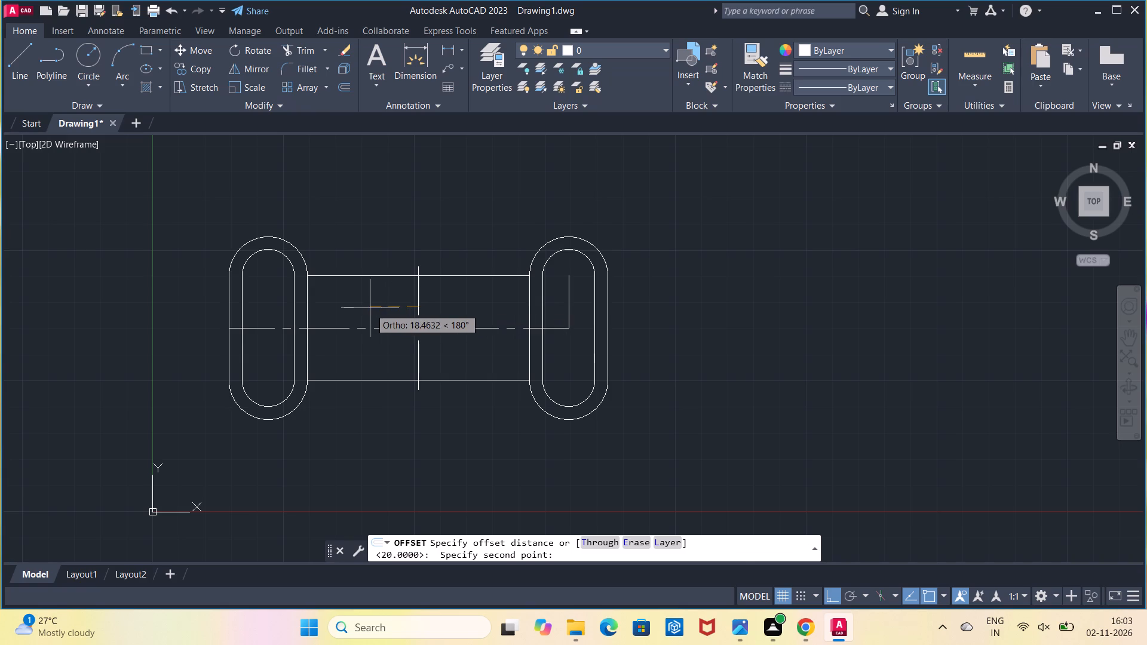
{"action": "type", "text": "20"}
{"action": "key", "text": "Return"}
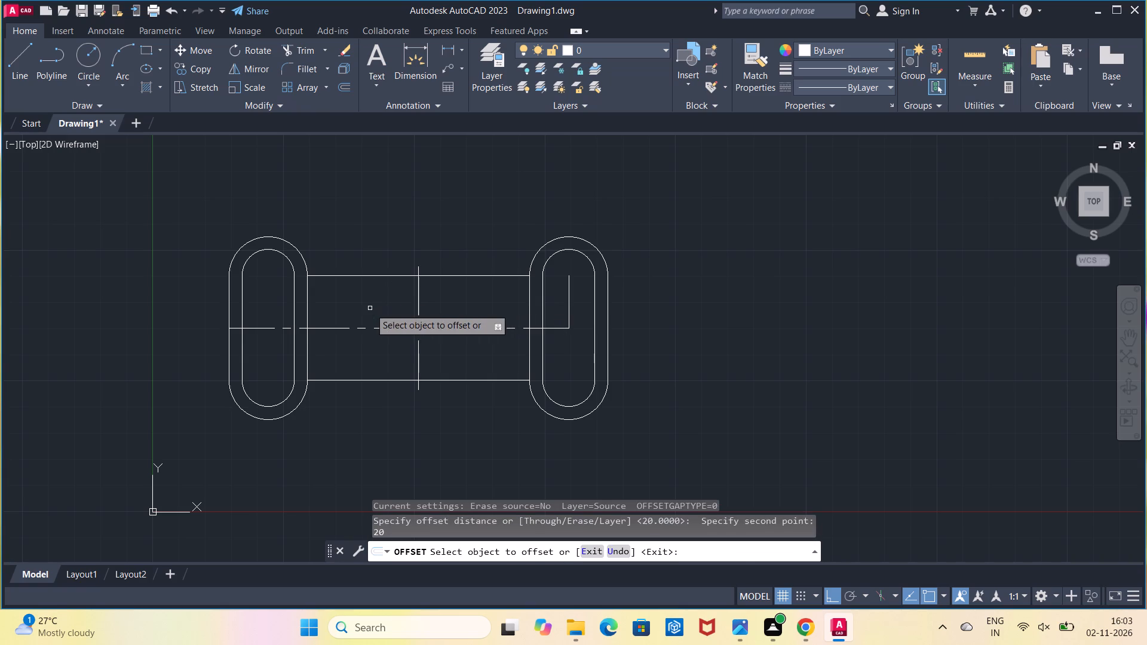
{"action": "left_click", "coordinate": [420, 311]}
{"action": "left_click", "coordinate": [369, 311]}
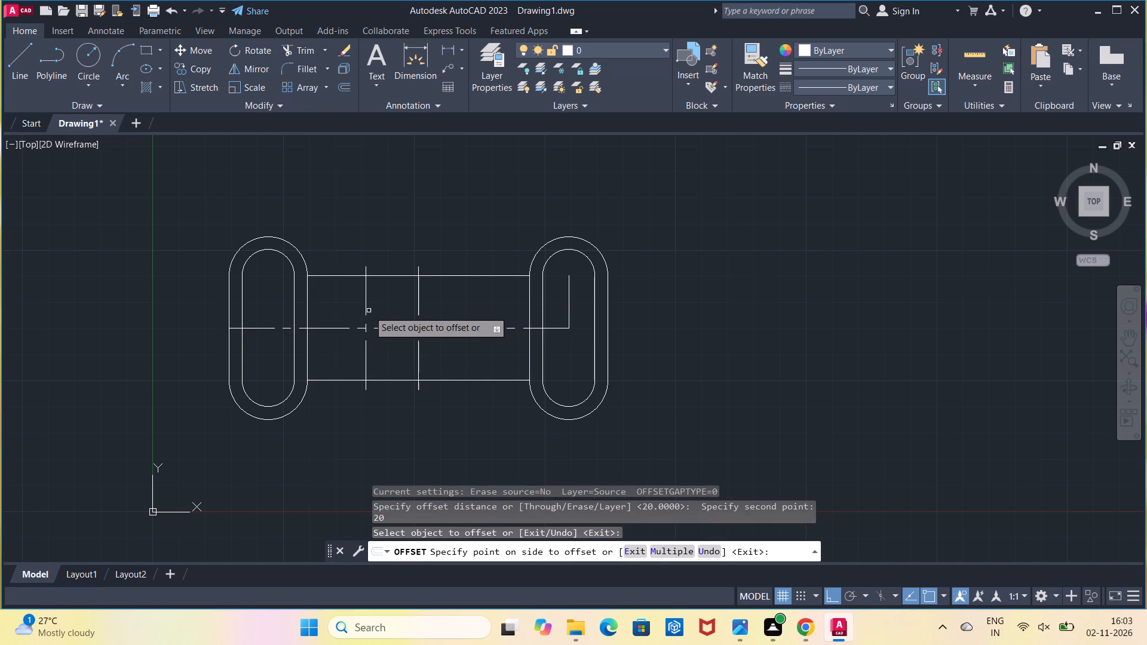
{"action": "left_click", "coordinate": [417, 299]}
{"action": "left_click", "coordinate": [456, 293]}
{"action": "key", "text": "Escape"}
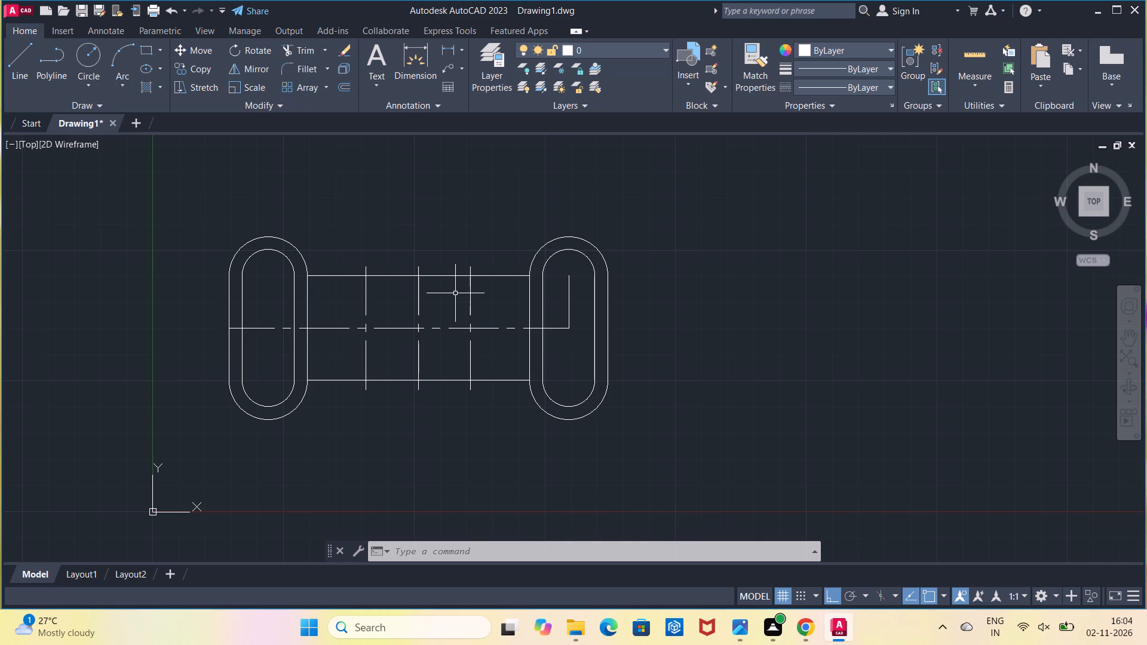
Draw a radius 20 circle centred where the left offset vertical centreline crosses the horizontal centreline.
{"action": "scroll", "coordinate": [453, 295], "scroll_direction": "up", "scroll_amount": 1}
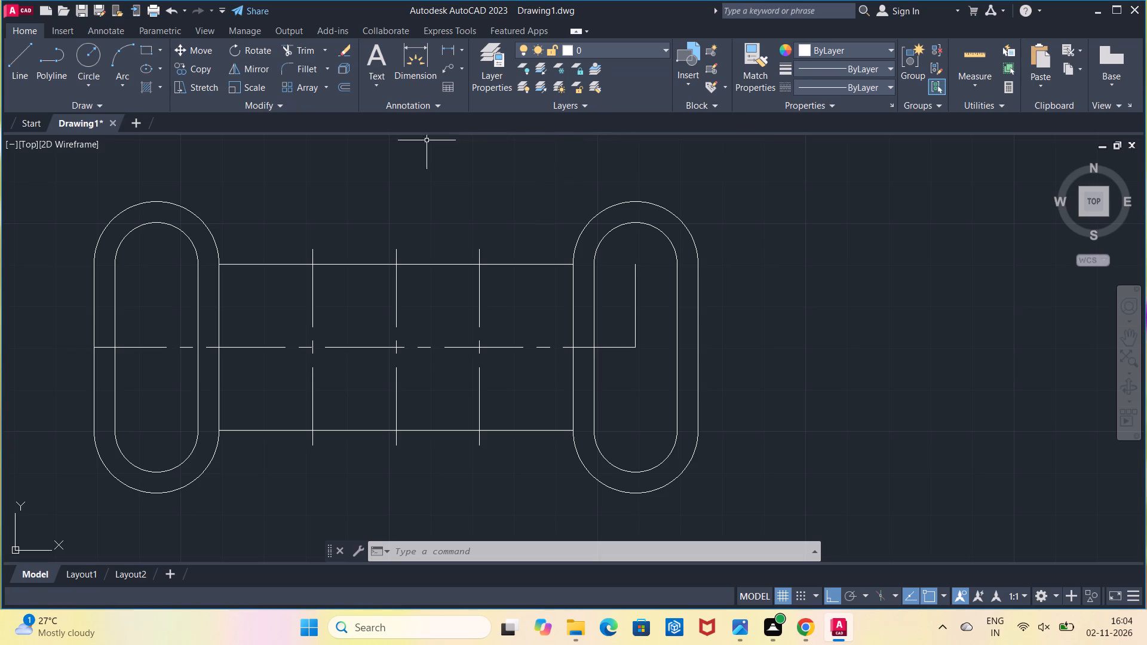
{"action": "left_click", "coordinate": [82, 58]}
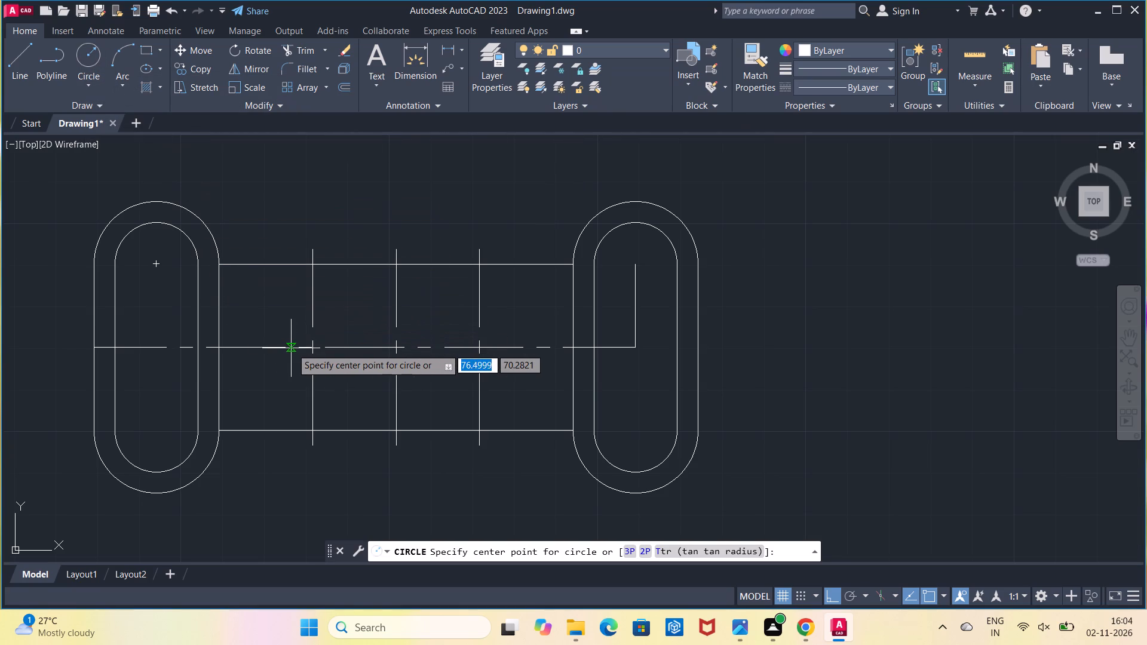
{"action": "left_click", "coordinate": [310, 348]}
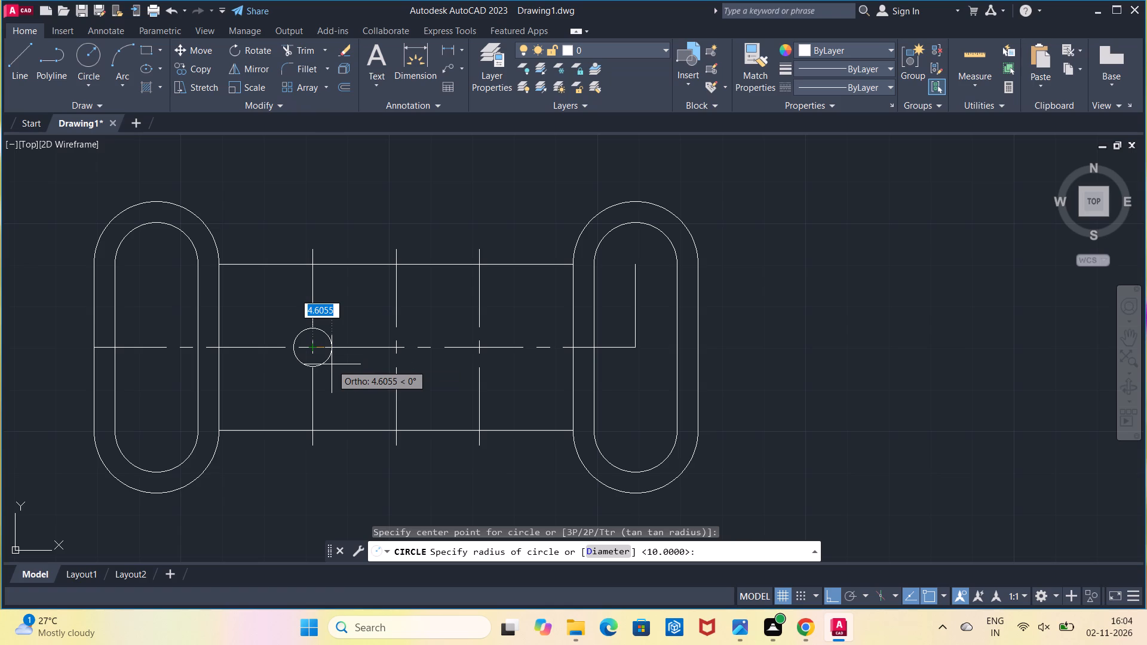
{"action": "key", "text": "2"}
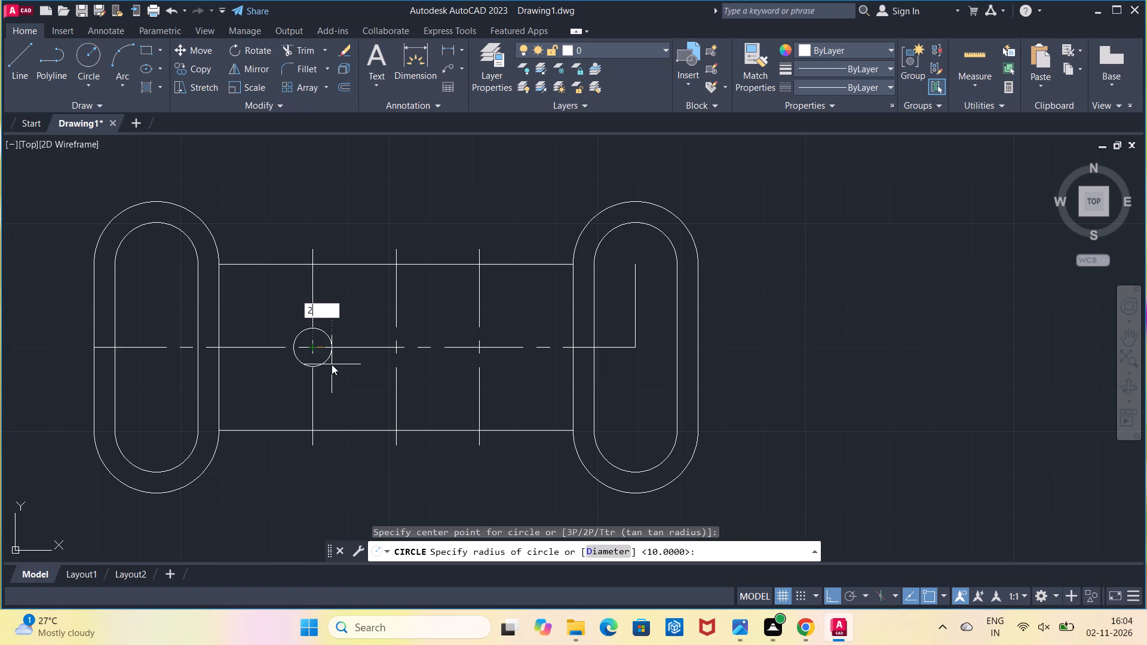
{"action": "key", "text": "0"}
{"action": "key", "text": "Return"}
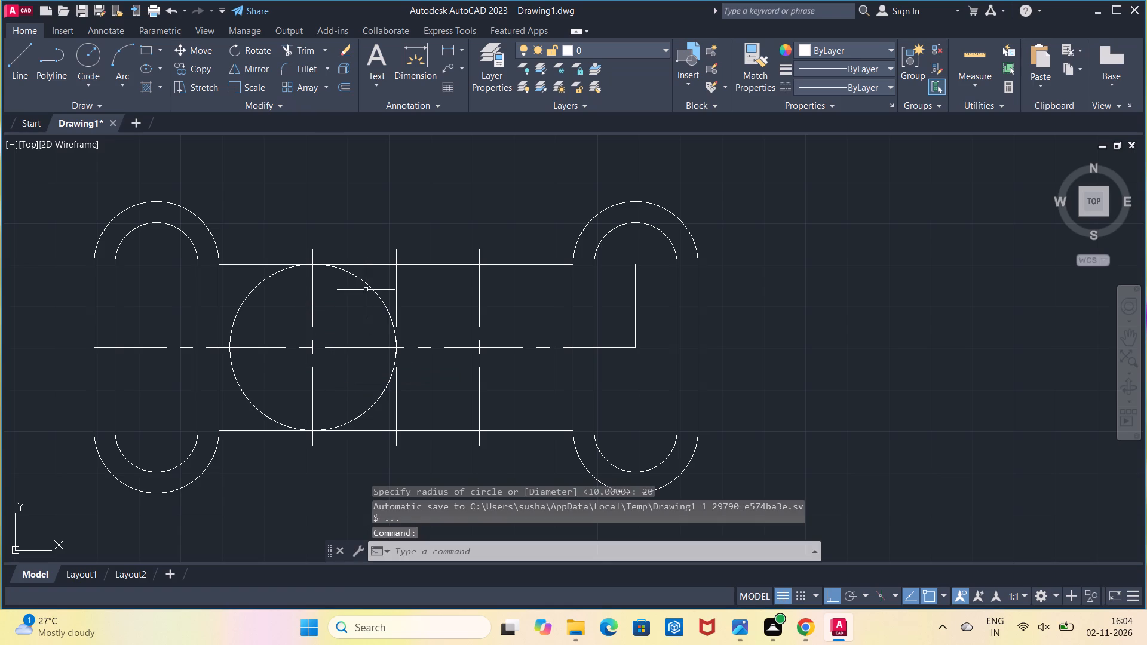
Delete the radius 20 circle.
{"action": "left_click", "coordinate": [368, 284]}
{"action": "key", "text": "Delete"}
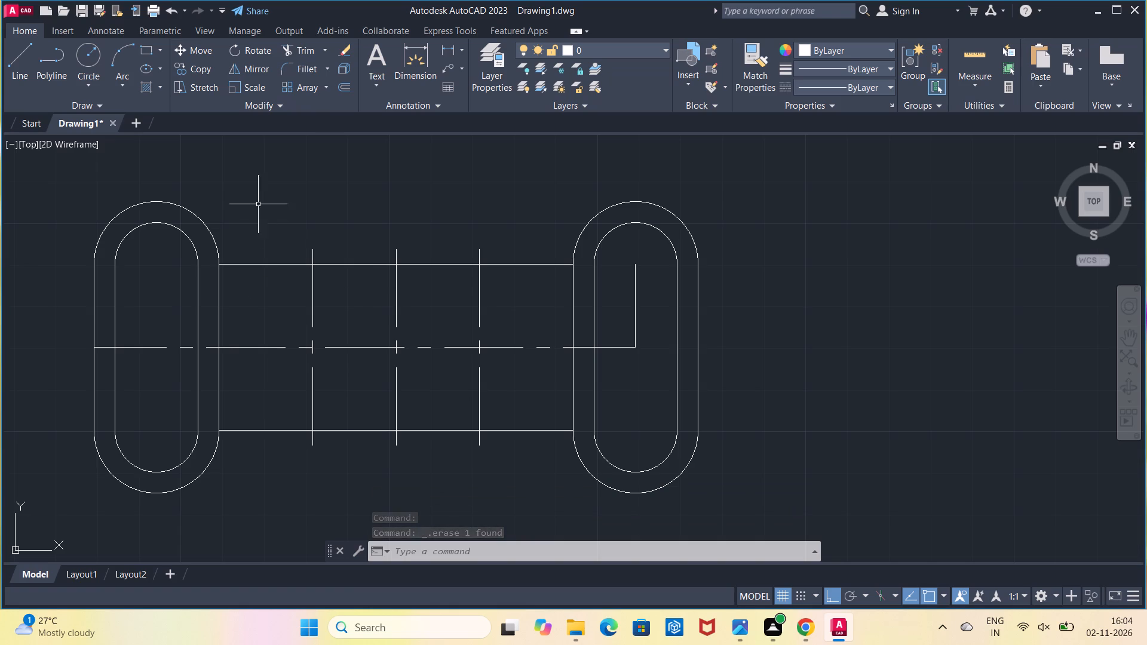
Draw a radius 10 circle centred where the left offset vertical centreline crosses the horizontal centreline.
{"action": "left_click", "coordinate": [103, 60]}
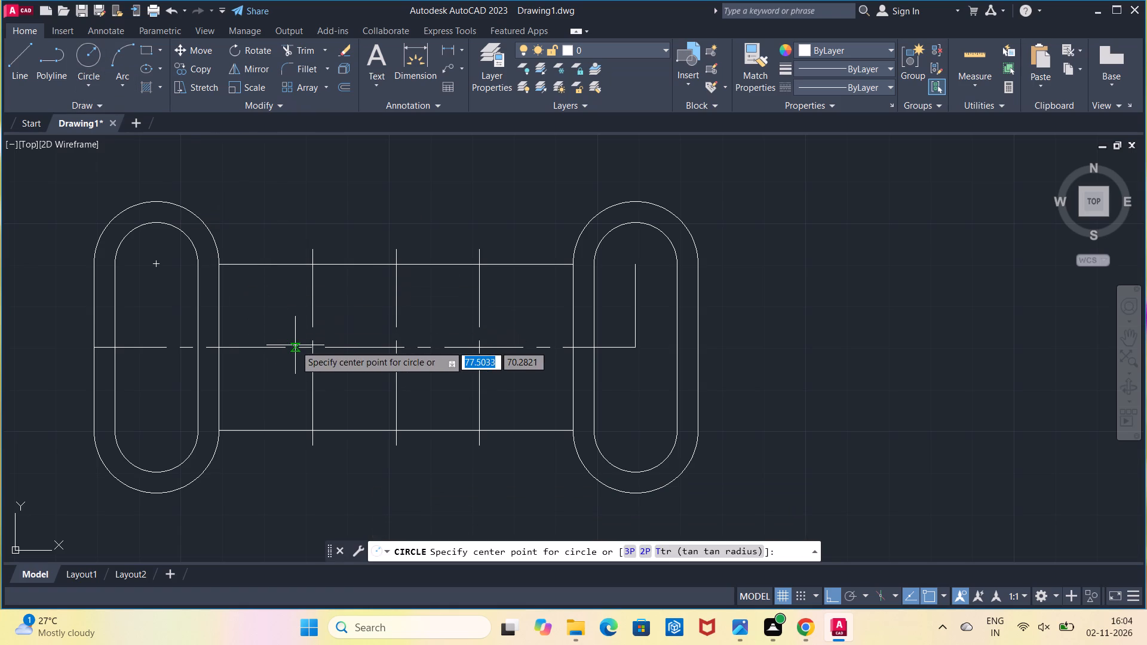
{"action": "left_click", "coordinate": [308, 346]}
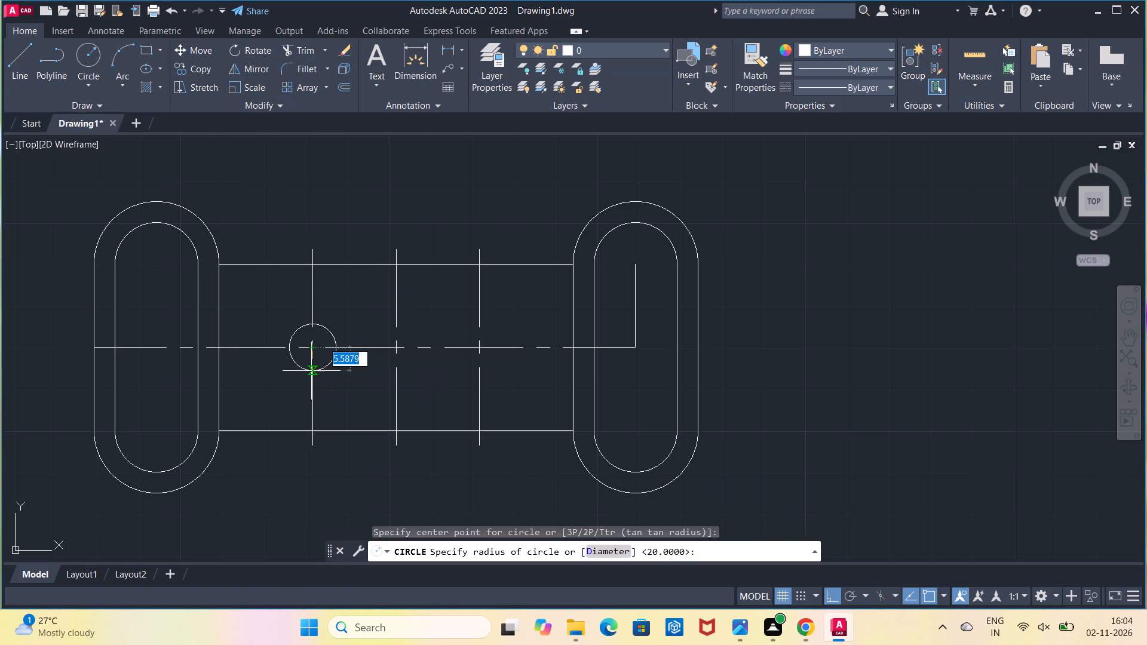
{"action": "key", "text": "1"}
{"action": "key", "text": "0"}
{"action": "key", "text": "Return"}
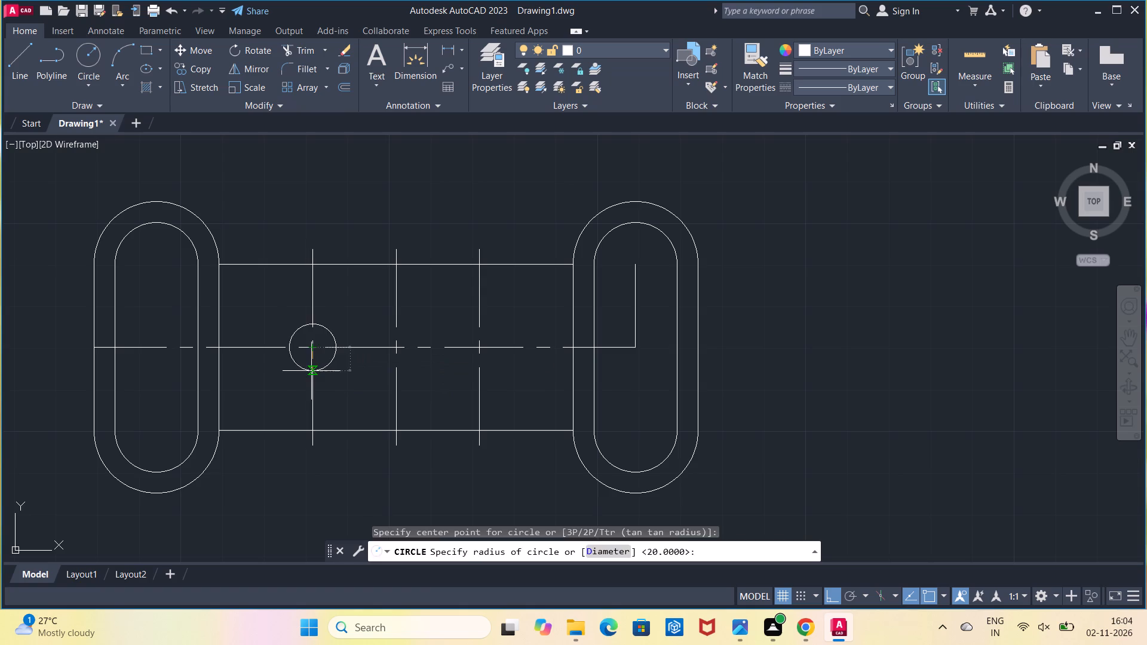
Check the circle's diameter between its top and bottom quadrants with a linear dimension, without placing it.
{"action": "left_click", "coordinate": [449, 51]}
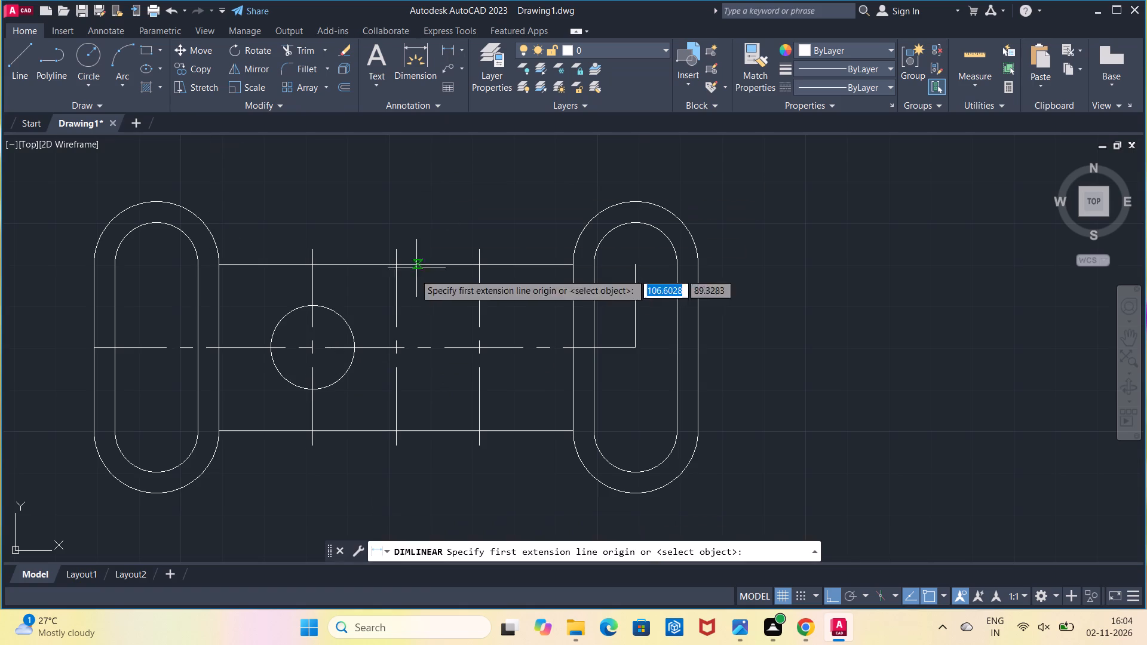
{"action": "left_click", "coordinate": [311, 310]}
{"action": "left_click", "coordinate": [309, 393]}
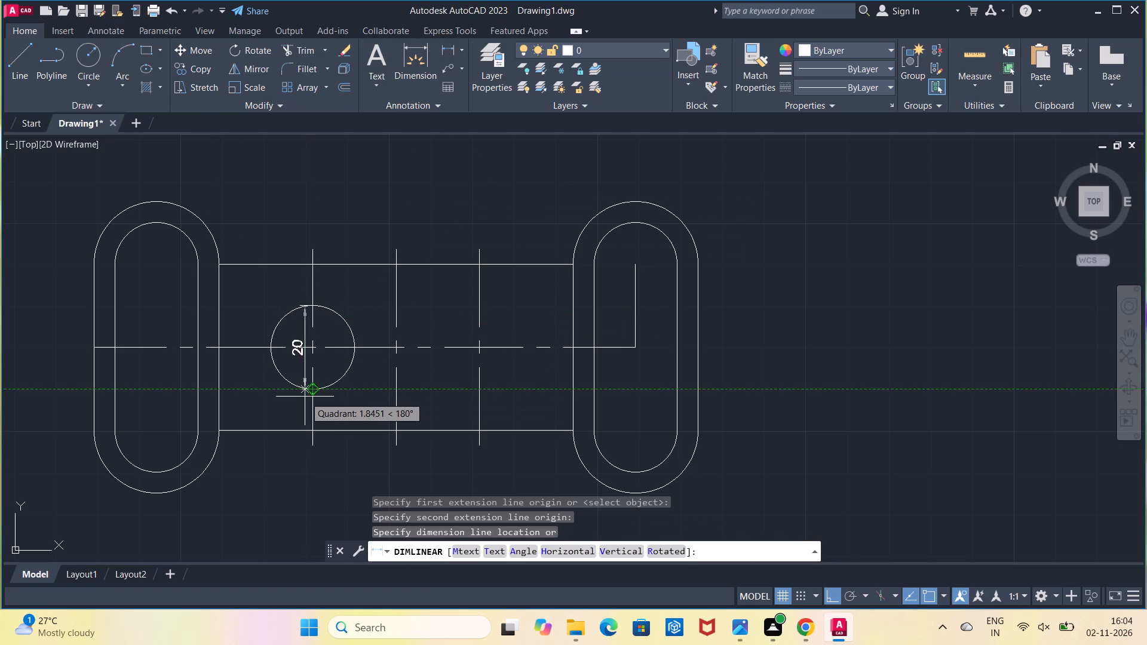
{"action": "key", "text": "Escape"}
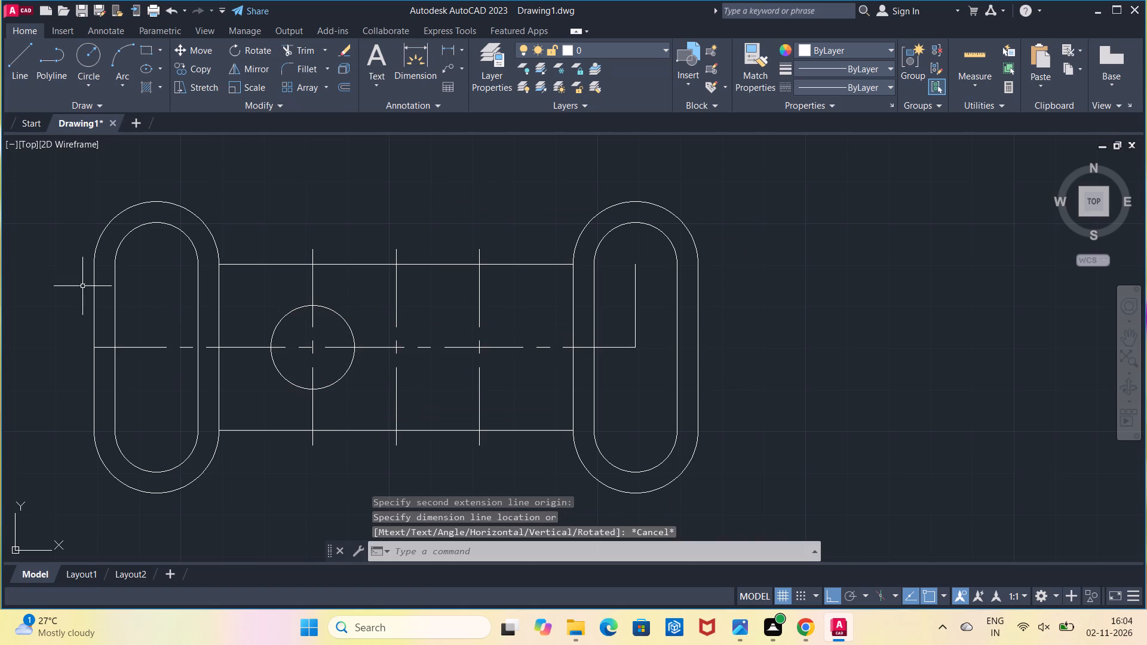
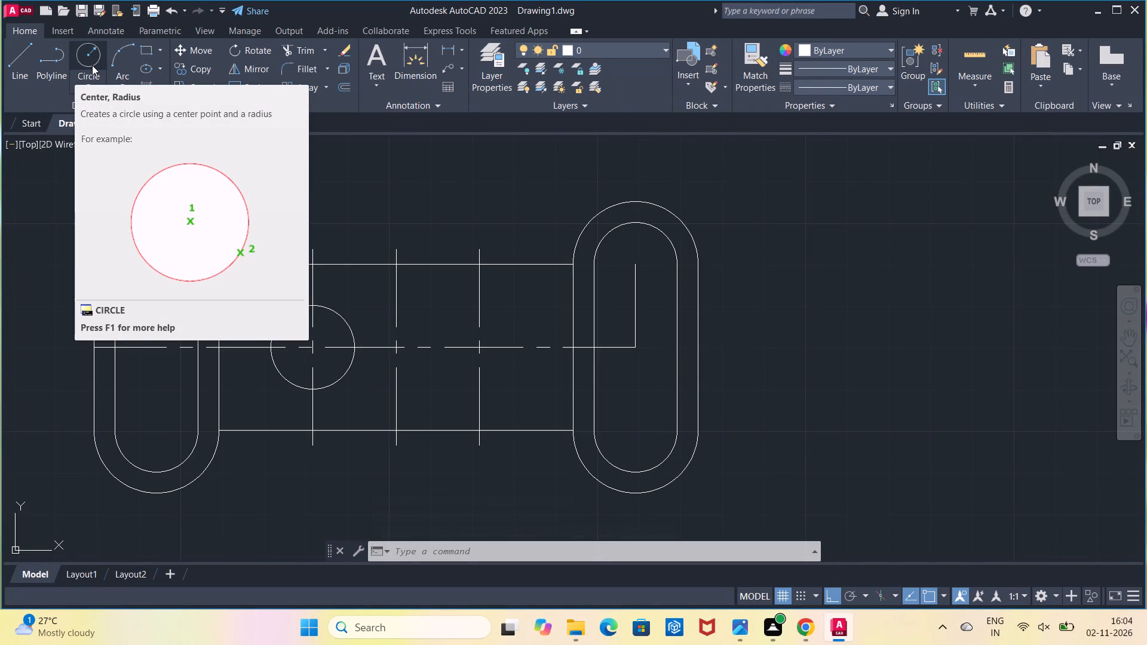
Draw a radius 10 circle centred where the right offset vertical centreline crosses the horizontal centreline.
{"action": "left_click", "coordinate": [92, 65]}
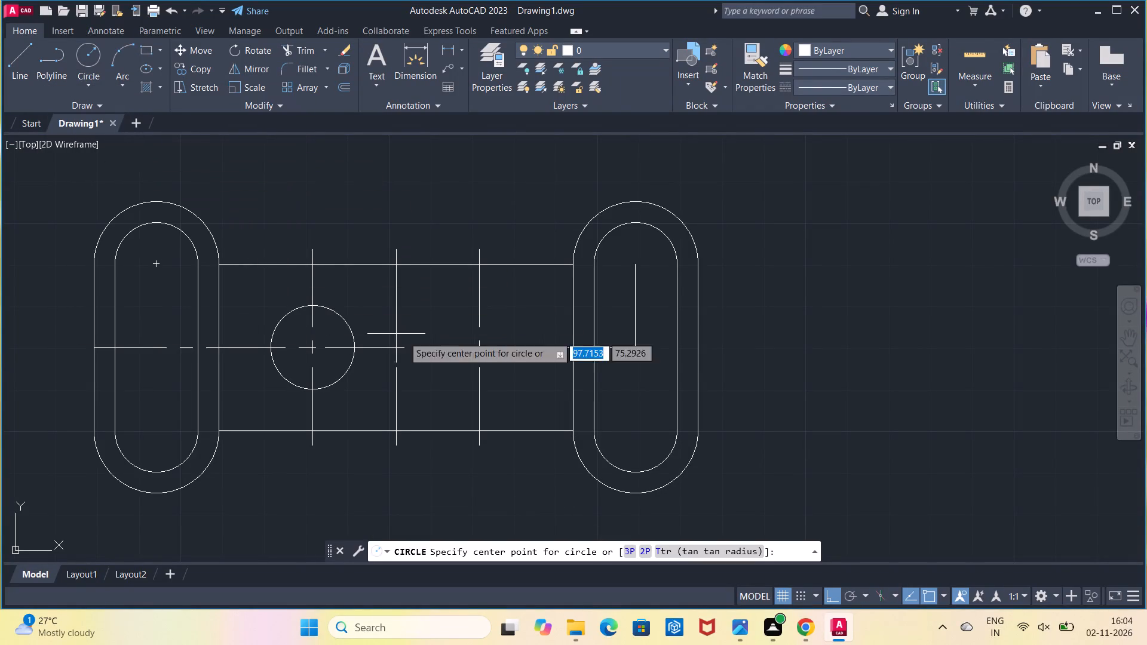
{"action": "left_click", "coordinate": [483, 351]}
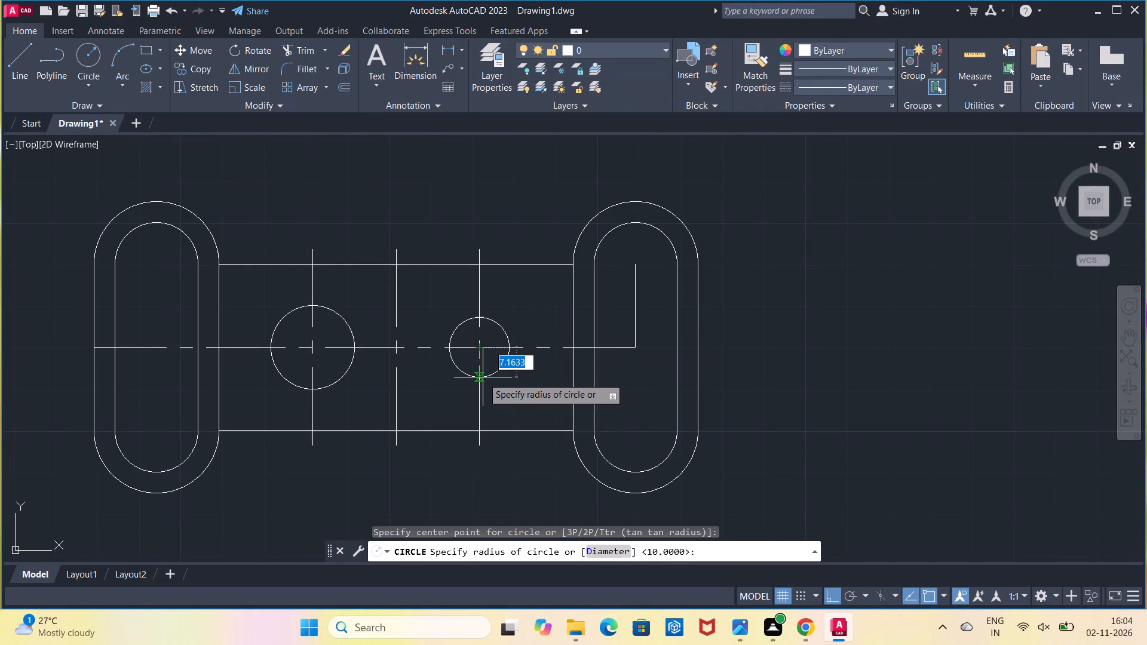
{"action": "type", "text": "10"}
{"action": "key", "text": "Return"}
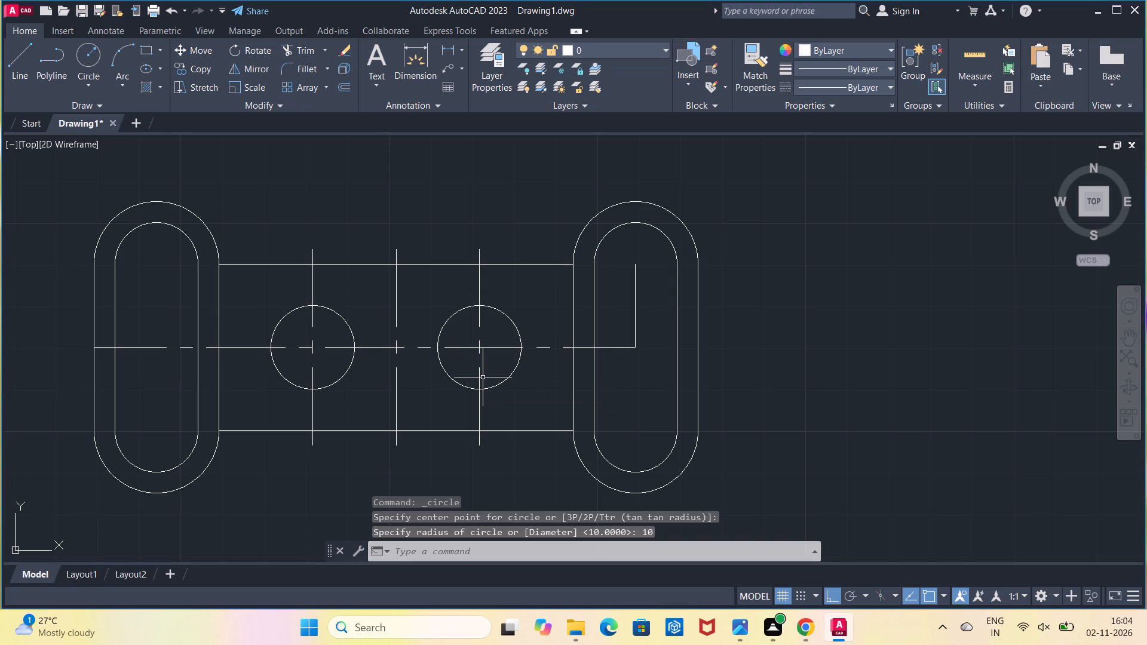
Connect the two radius 10 circles with horizontal lines between their top quadrants and between their bottom quadrants.
{"action": "left_click", "coordinate": [27, 70]}
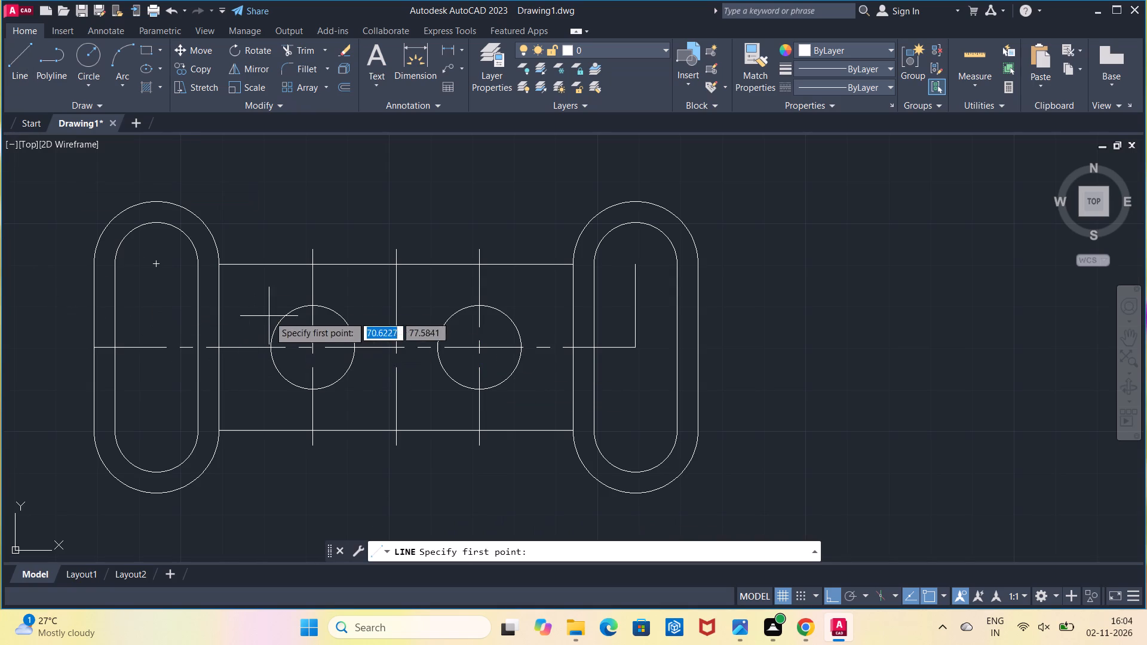
{"action": "left_click", "coordinate": [316, 303]}
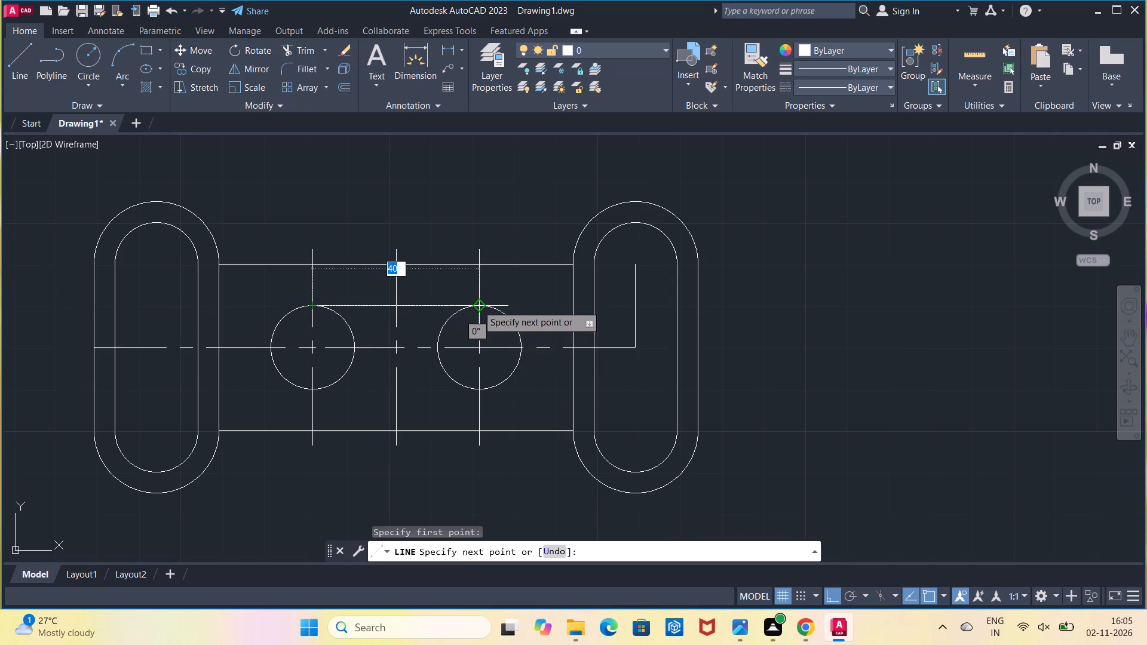
{"action": "left_click", "coordinate": [480, 305]}
{"action": "key", "text": "Escape"}
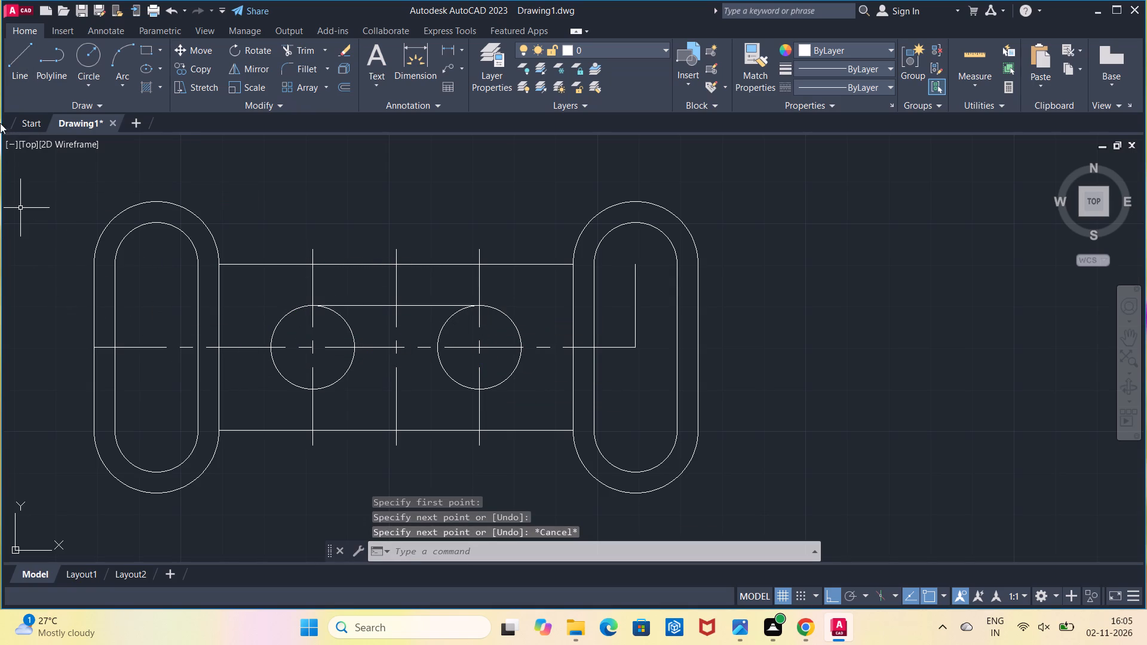
{"action": "left_click", "coordinate": [16, 53]}
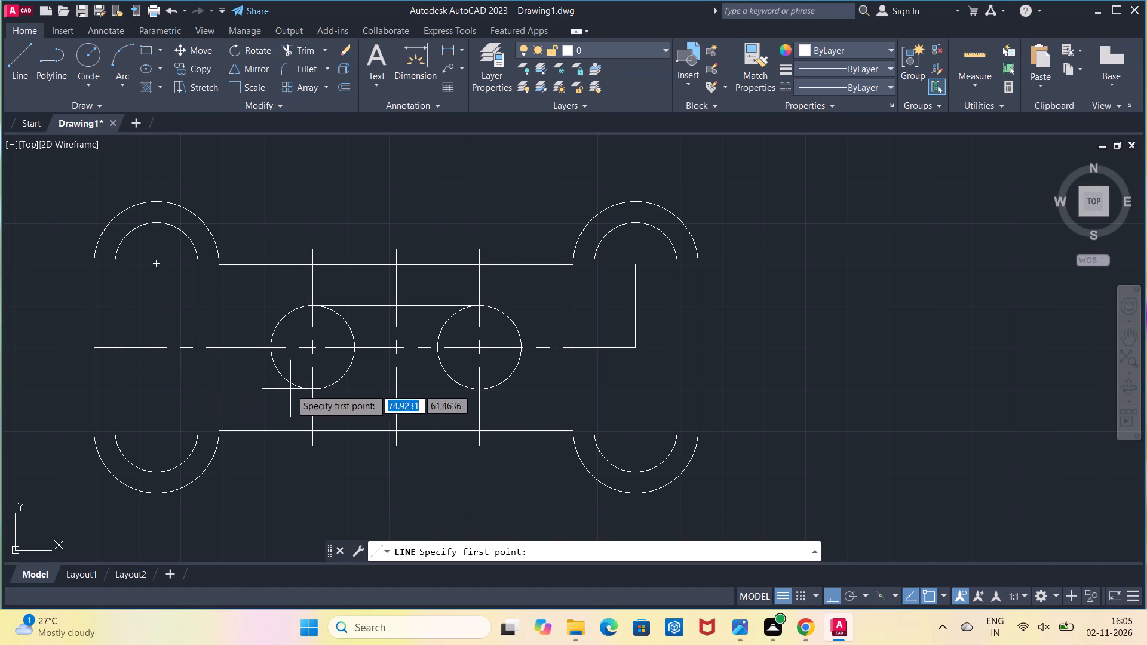
{"action": "left_click", "coordinate": [317, 391]}
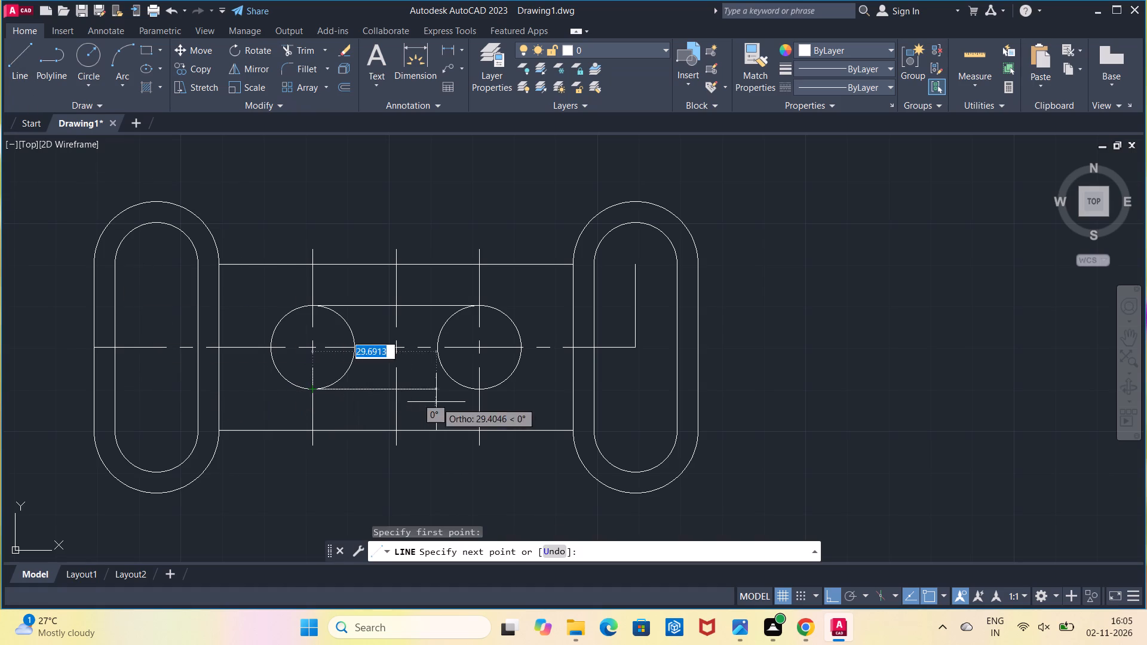
{"action": "left_click", "coordinate": [483, 392]}
{"action": "key", "text": "Escape"}
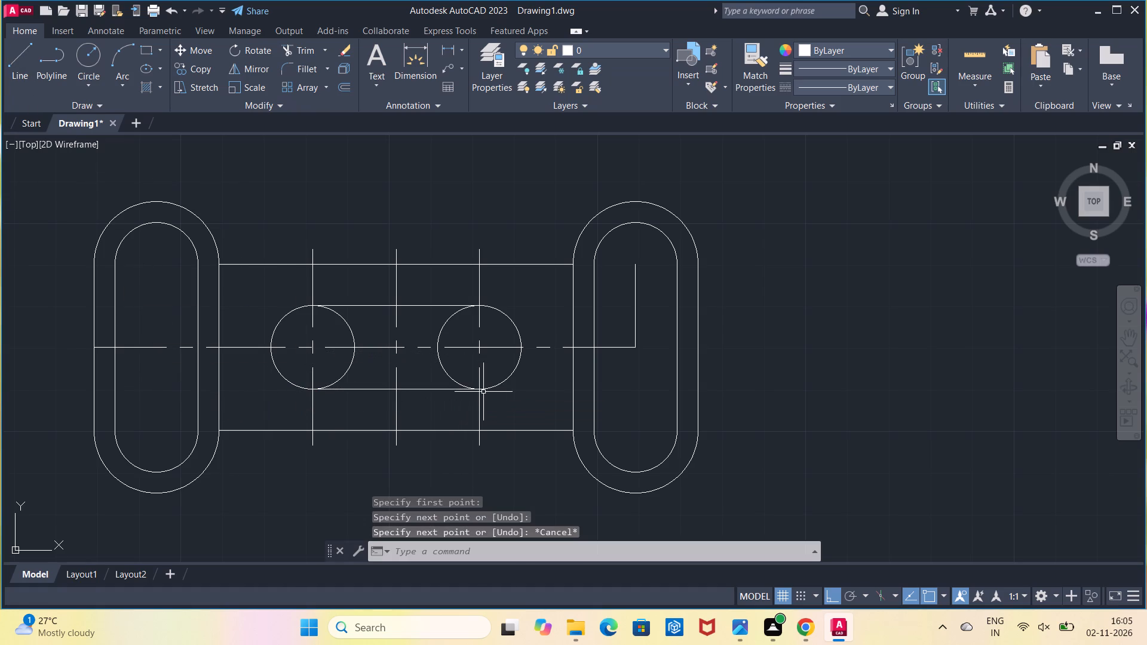
Trim the inner halves of both radius 10 circles to form a horizontal slot.
{"action": "left_click", "coordinate": [303, 57]}
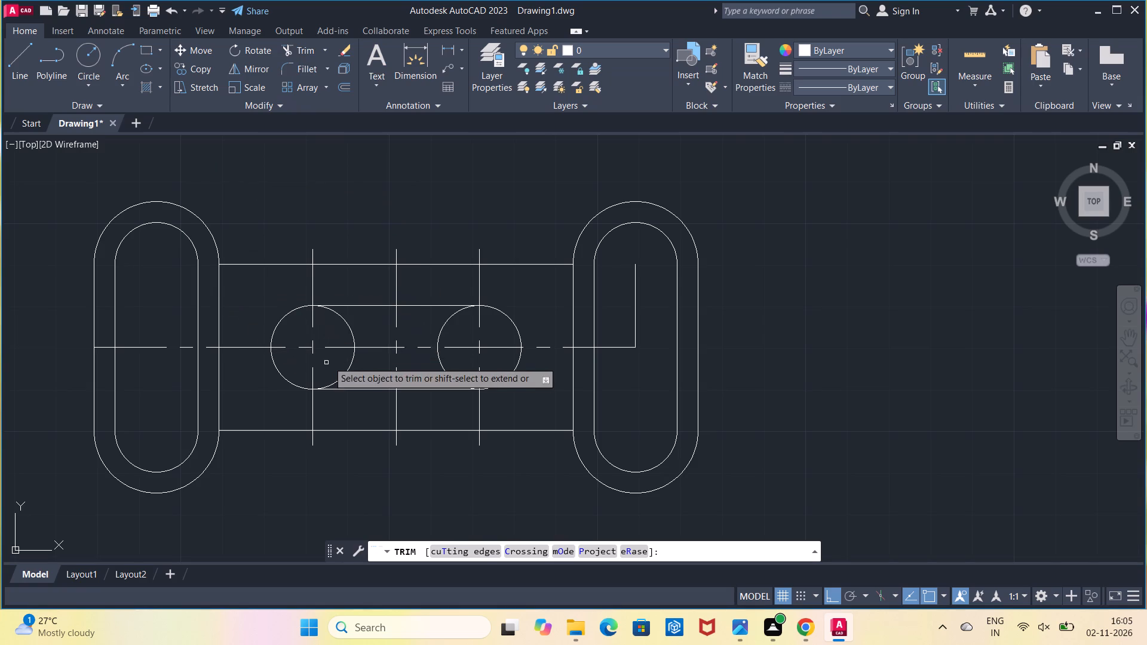
{"action": "left_click", "coordinate": [352, 334]}
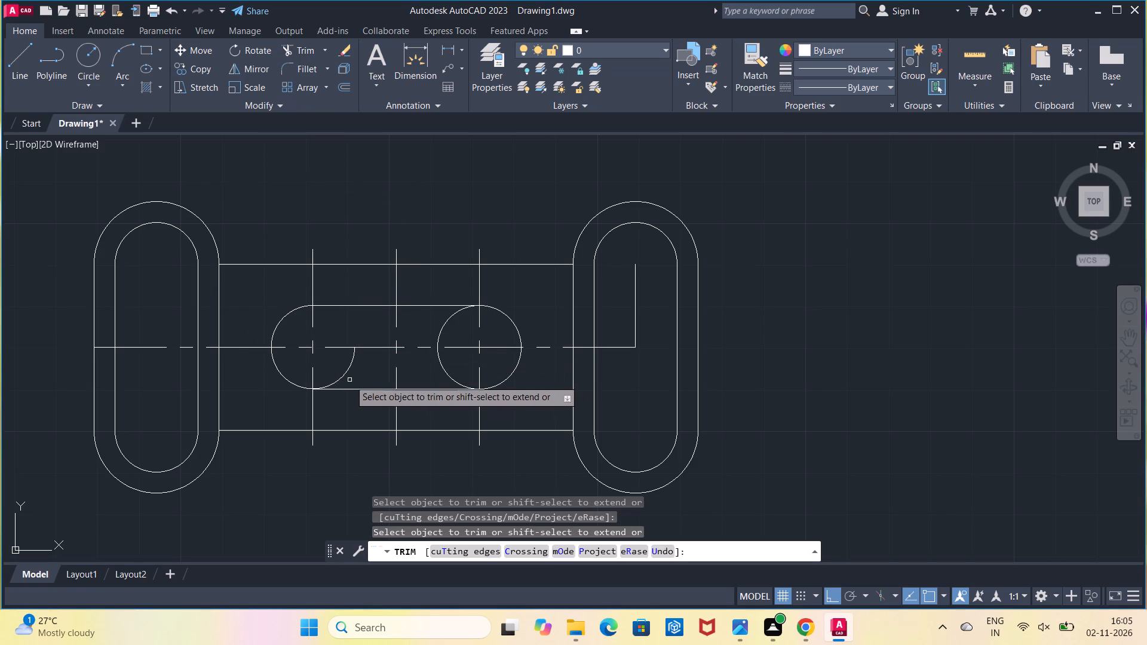
{"action": "left_click", "coordinate": [341, 377]}
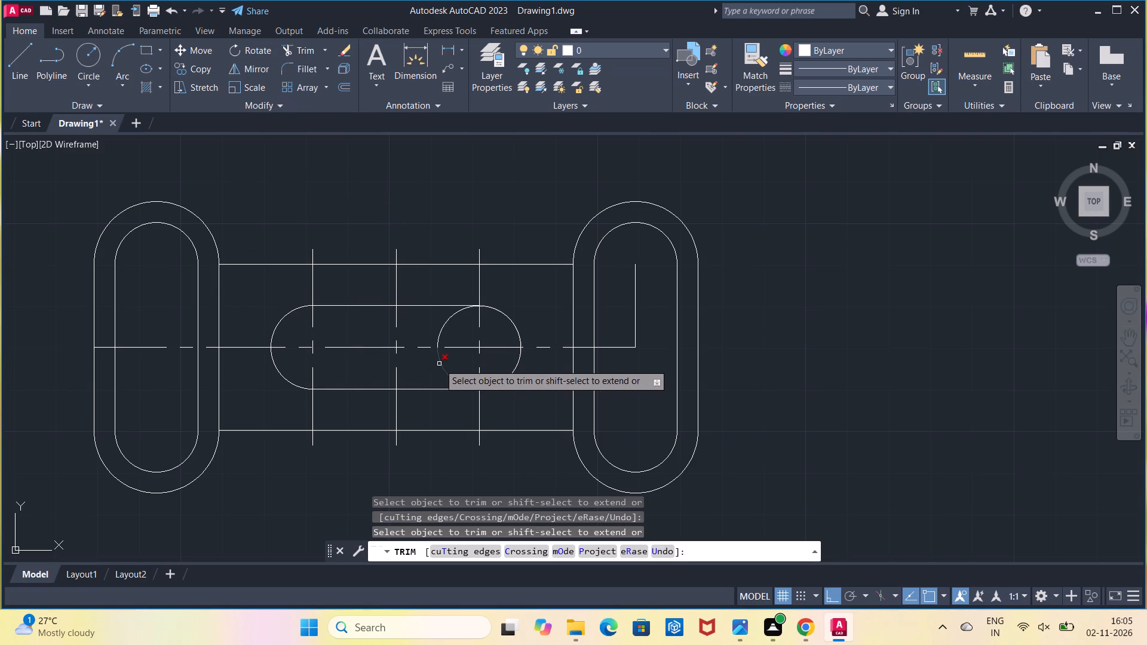
{"action": "left_click", "coordinate": [439, 363]}
{"action": "left_click", "coordinate": [440, 333]}
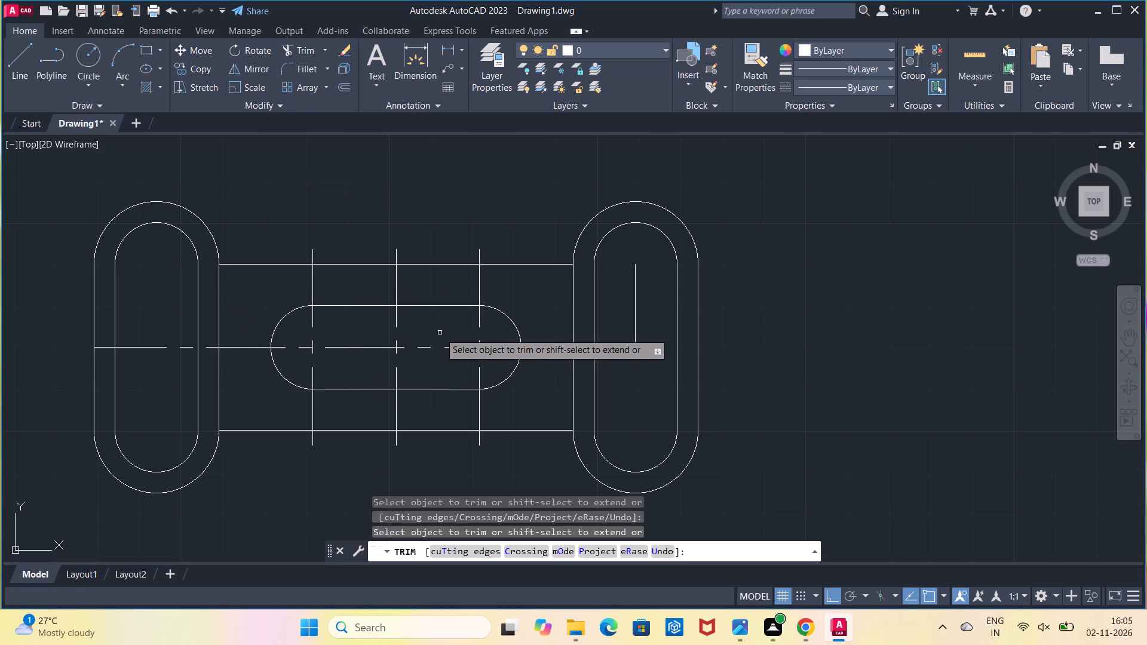
{"action": "key", "text": "Escape"}
Draw a closed rectangle 50 wide and 90 high from lines, in the empty area to the right of the link part.
{"action": "scroll", "coordinate": [440, 333], "scroll_direction": "down", "scroll_amount": 1}
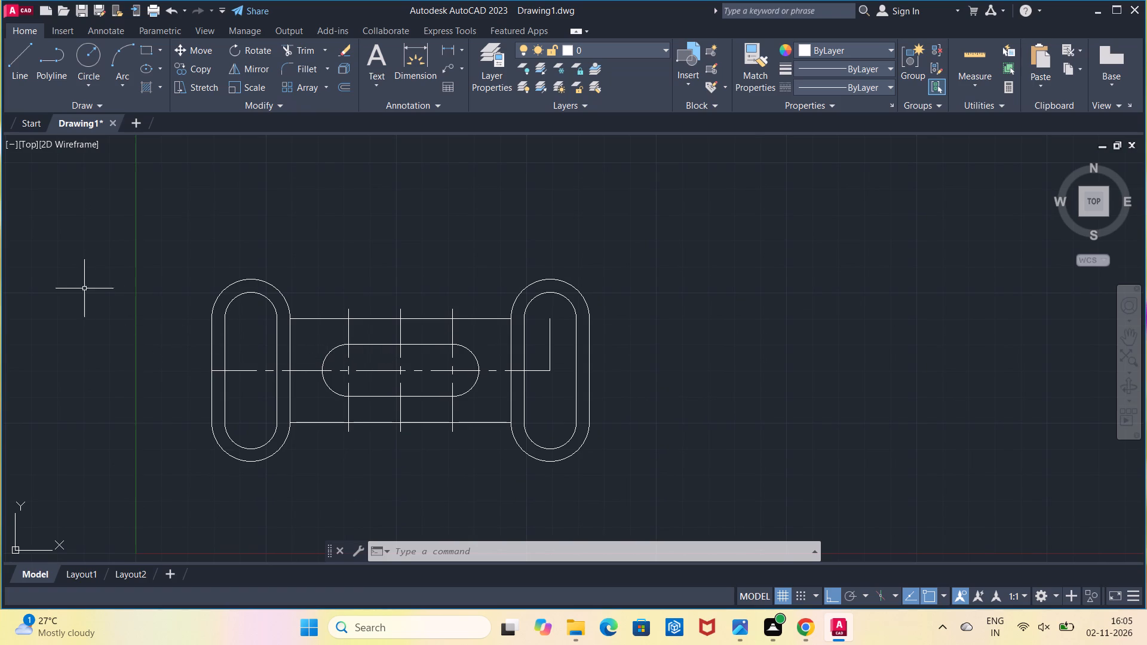
{"action": "left_click", "coordinate": [9, 53]}
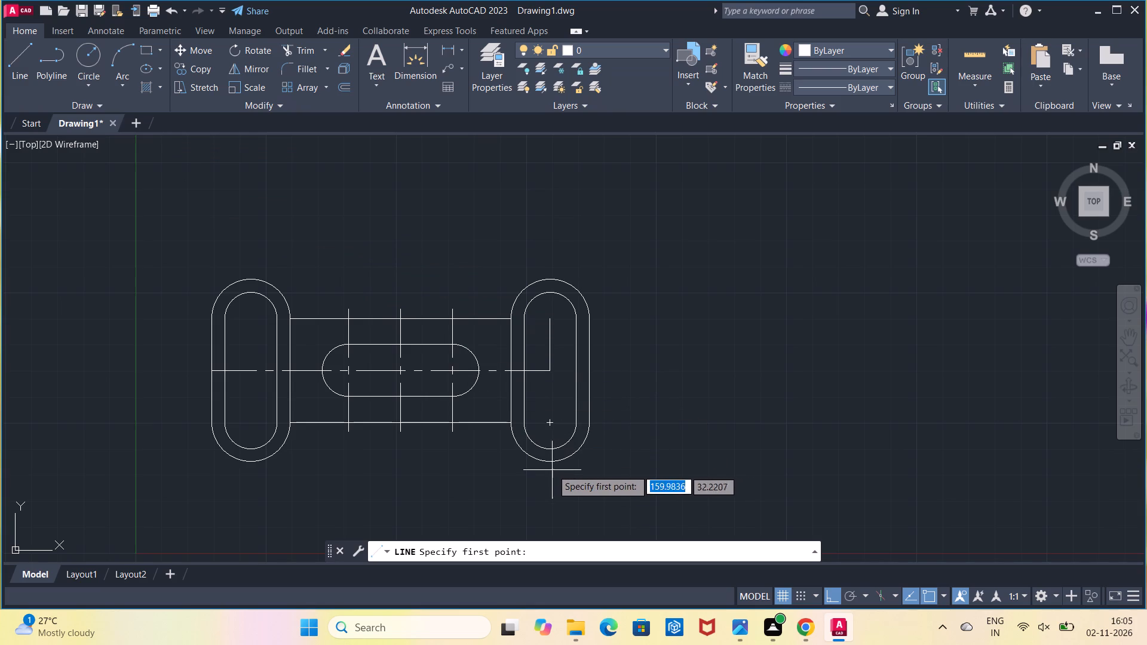
{"action": "left_click", "coordinate": [682, 462]}
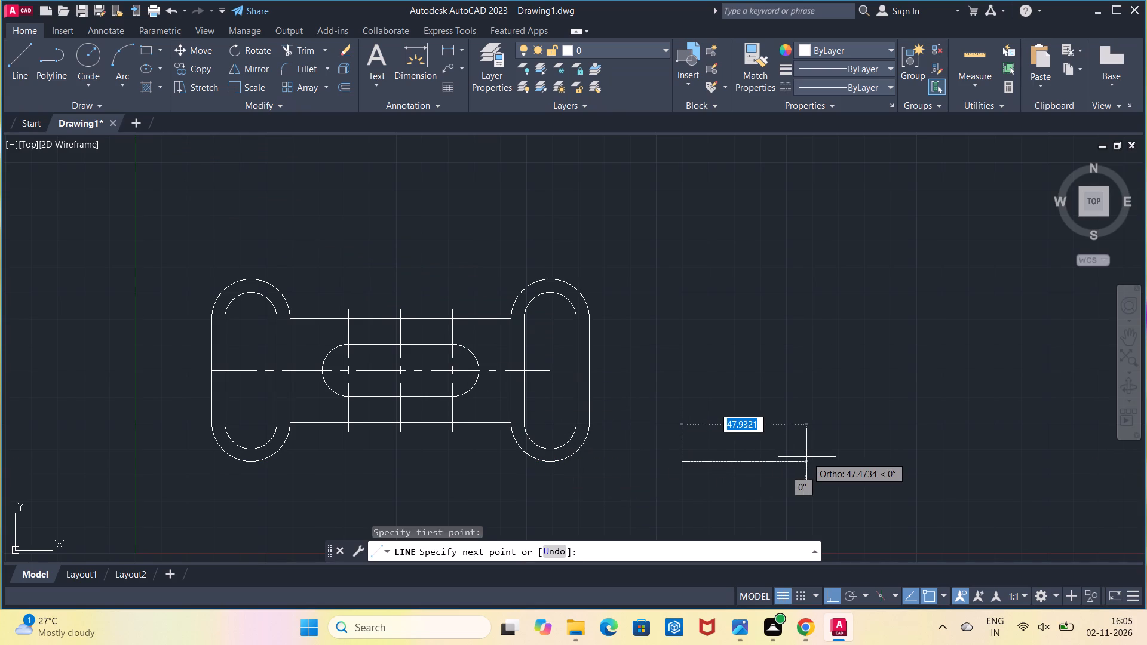
{"action": "type", "text": "50"}
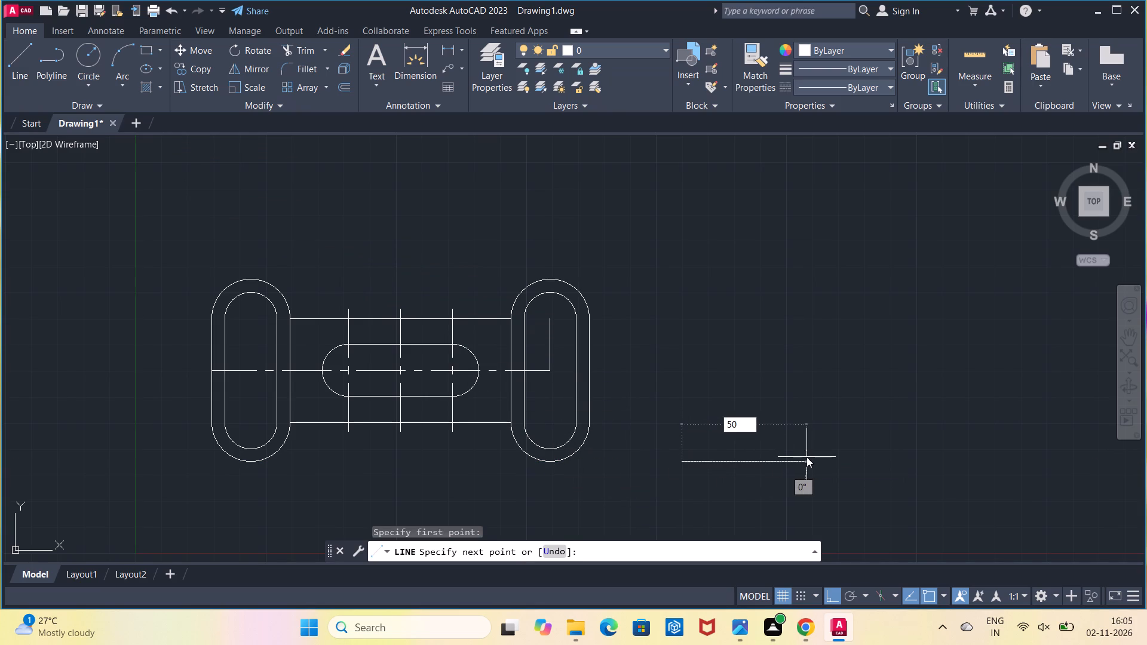
{"action": "key", "text": "Return"}
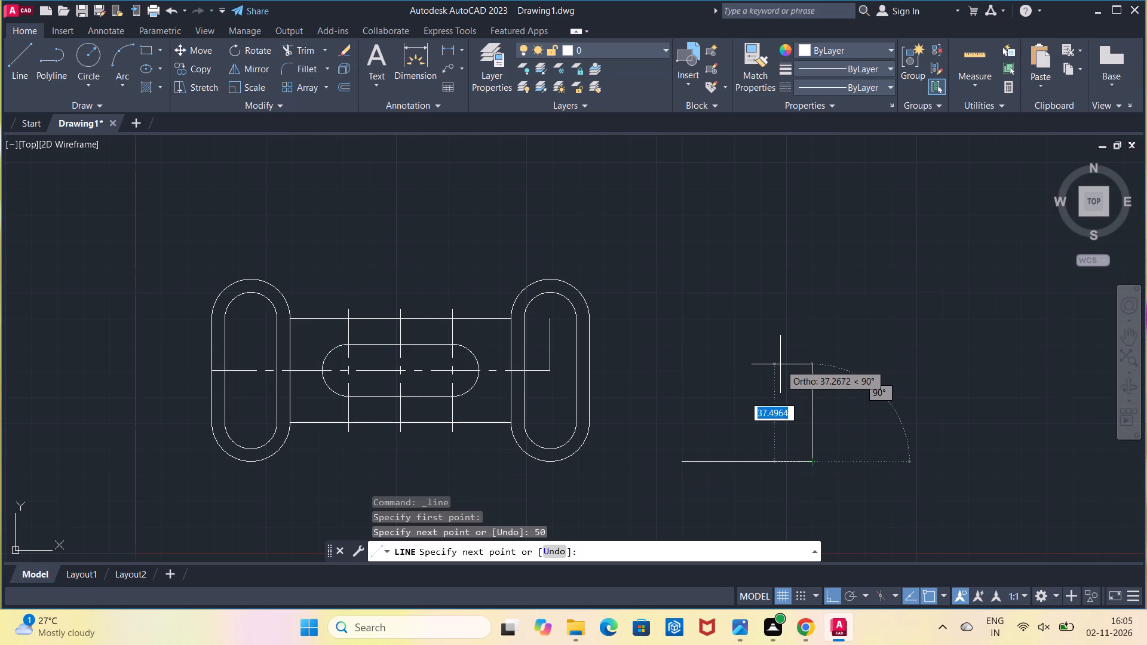
{"action": "type", "text": "90"}
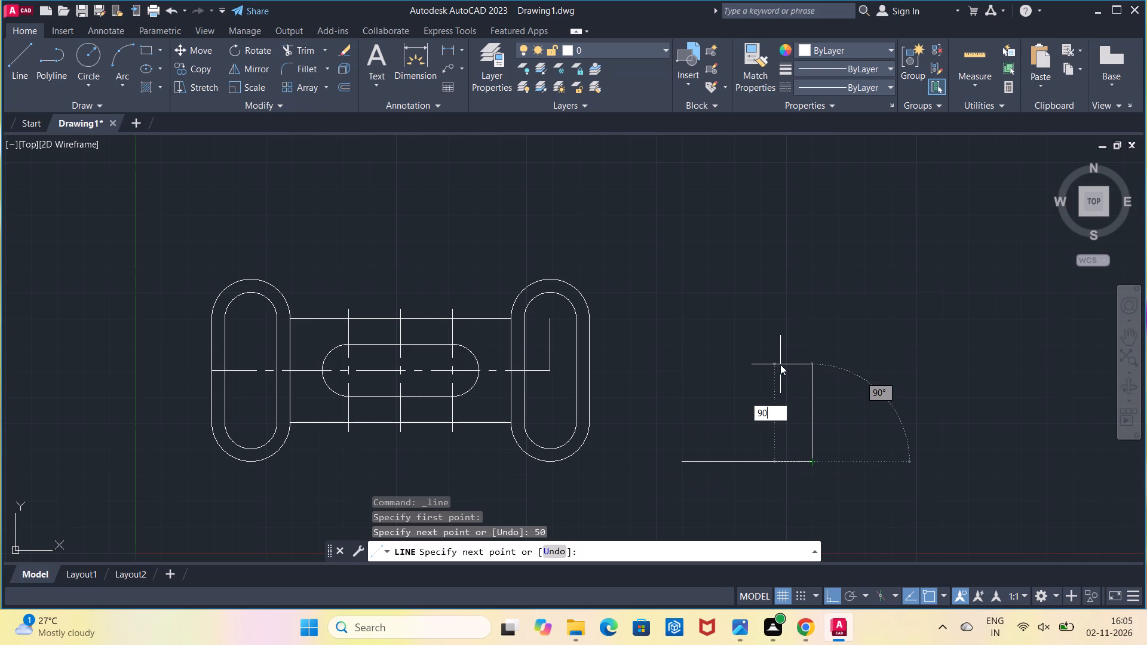
{"action": "key", "text": "Return"}
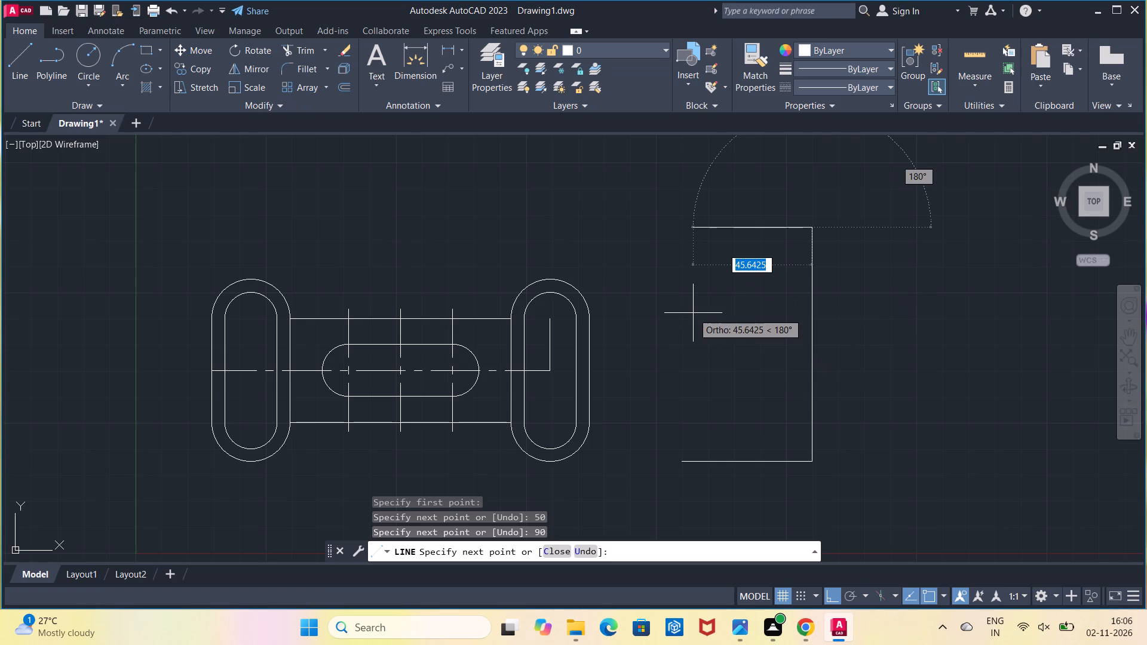
{"action": "type", "text": "50"}
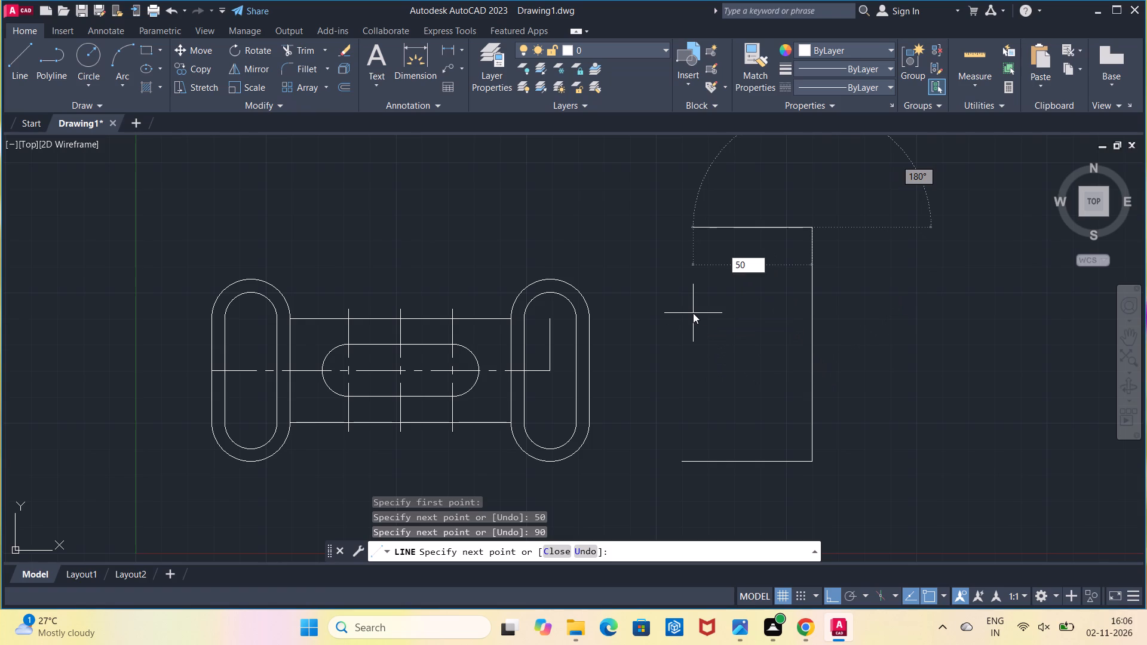
{"action": "key", "text": "Return"}
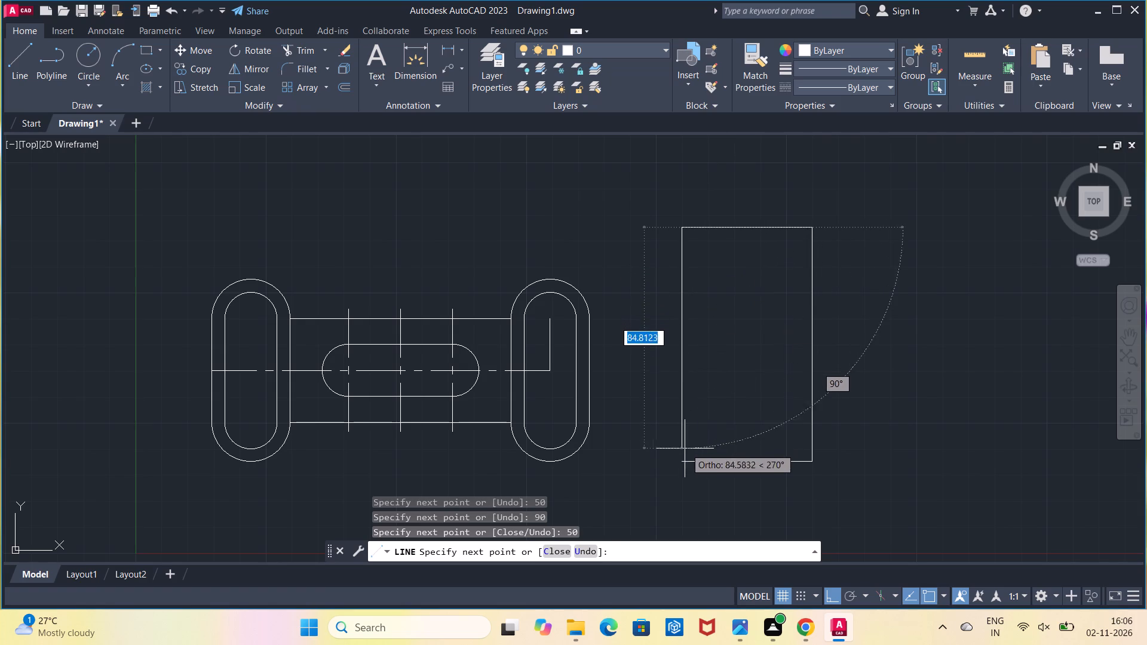
{"action": "left_click", "coordinate": [680, 460]}
{"action": "key", "text": "Escape"}
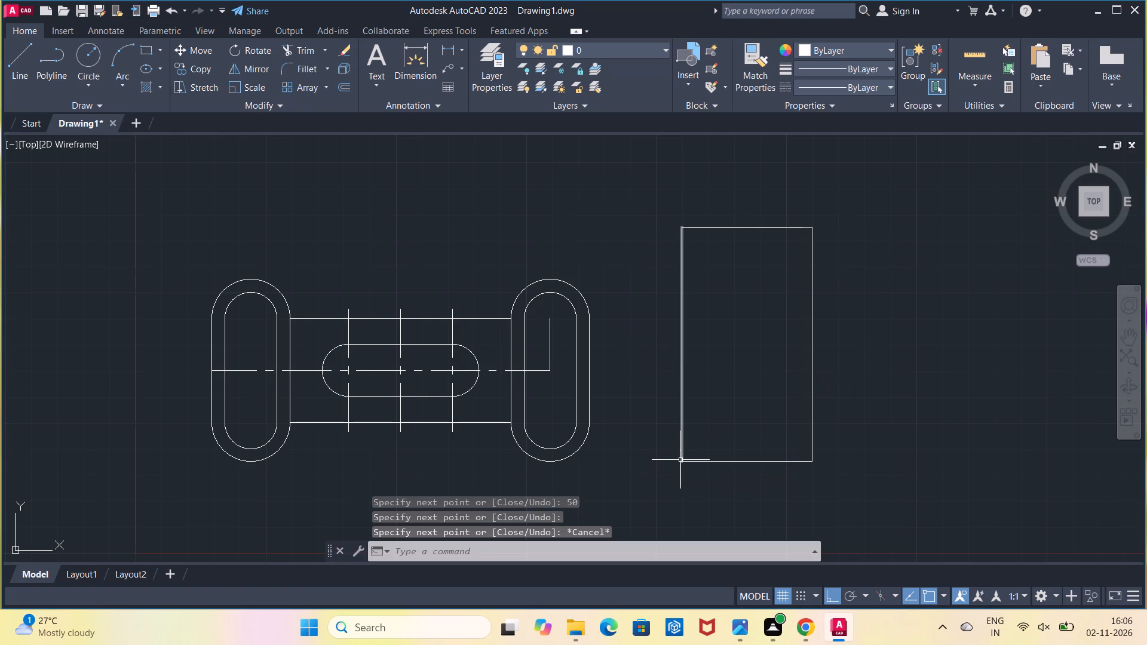
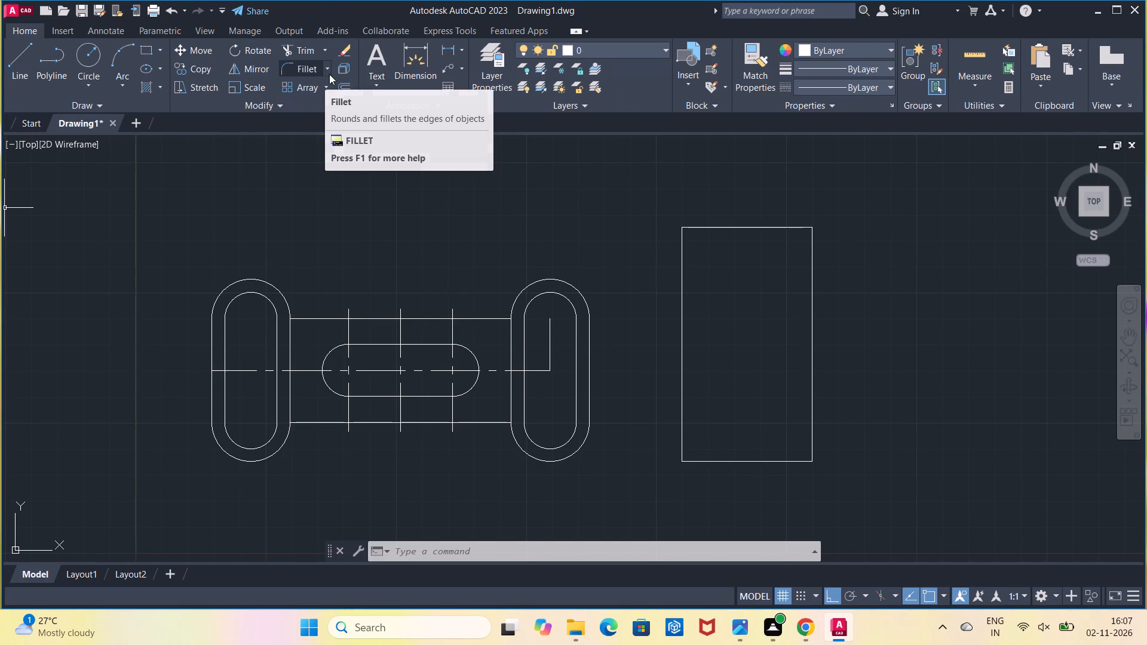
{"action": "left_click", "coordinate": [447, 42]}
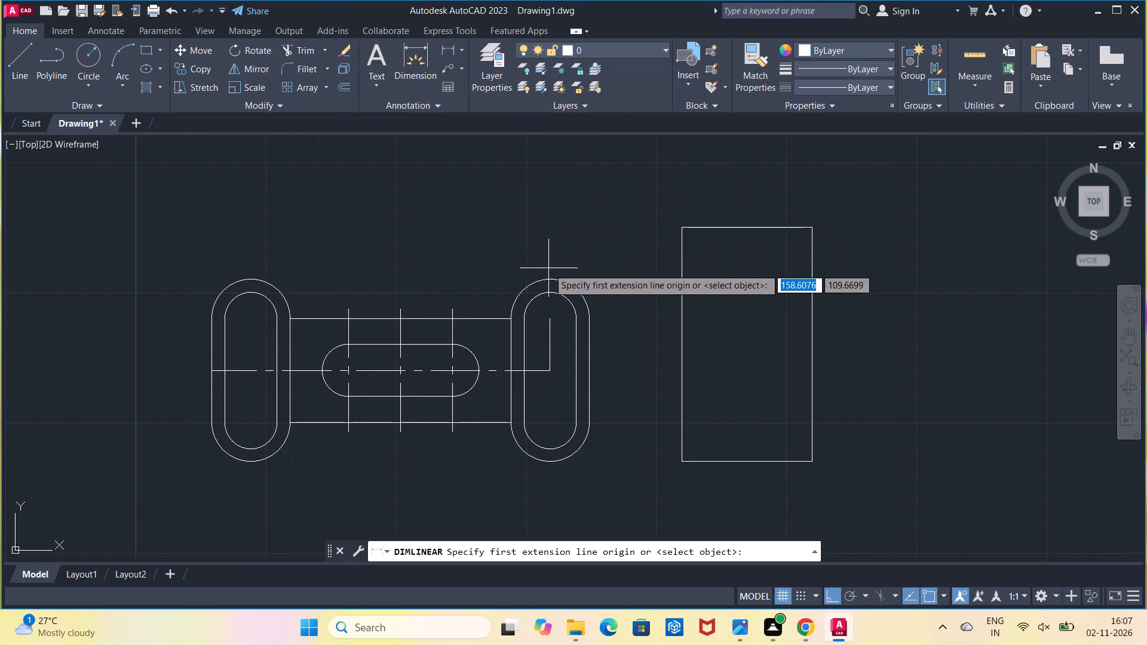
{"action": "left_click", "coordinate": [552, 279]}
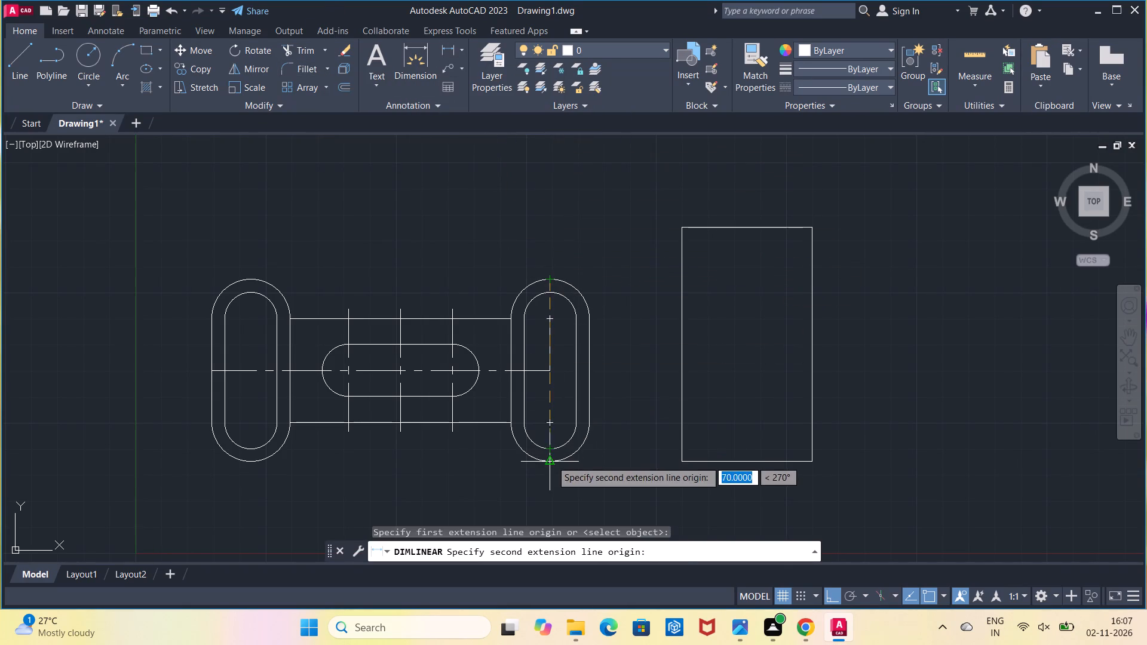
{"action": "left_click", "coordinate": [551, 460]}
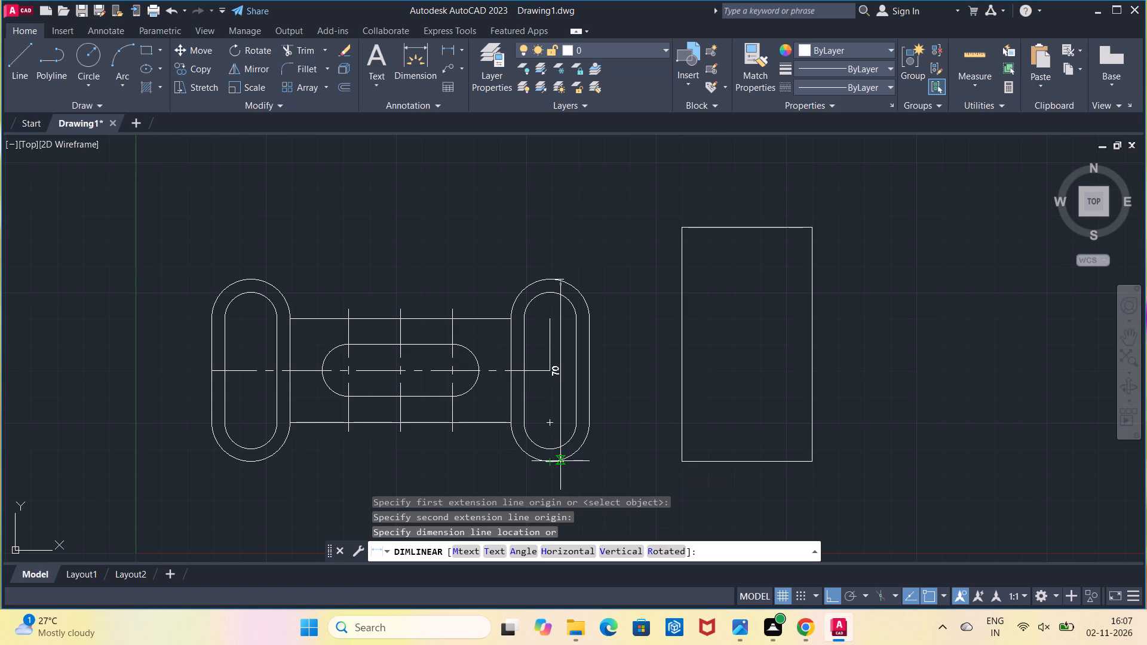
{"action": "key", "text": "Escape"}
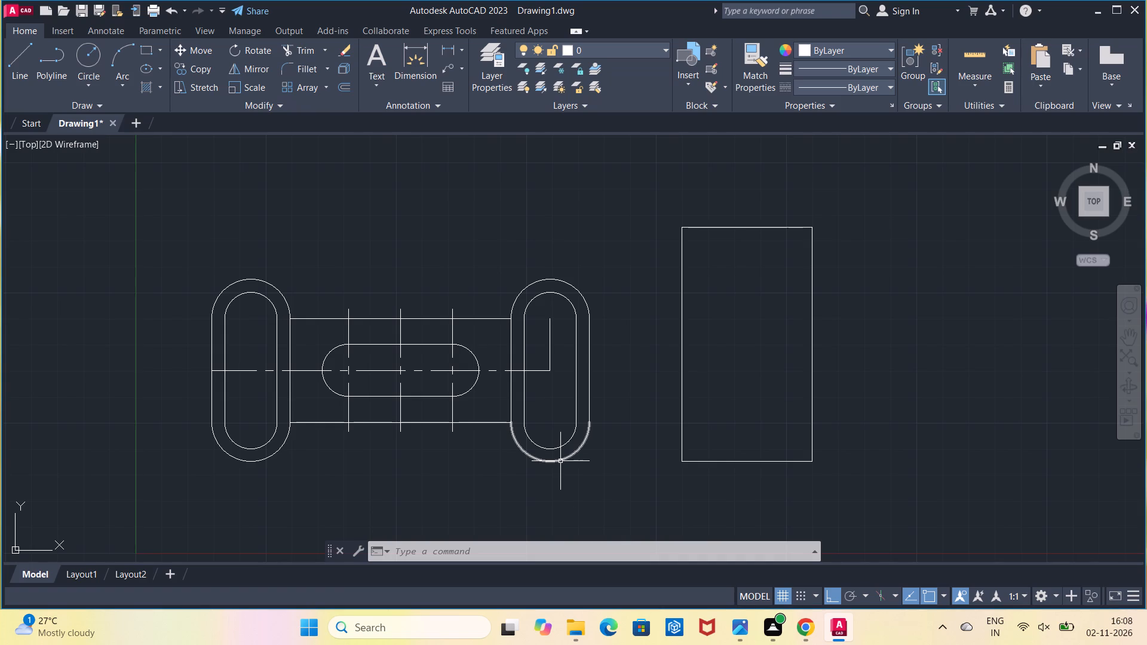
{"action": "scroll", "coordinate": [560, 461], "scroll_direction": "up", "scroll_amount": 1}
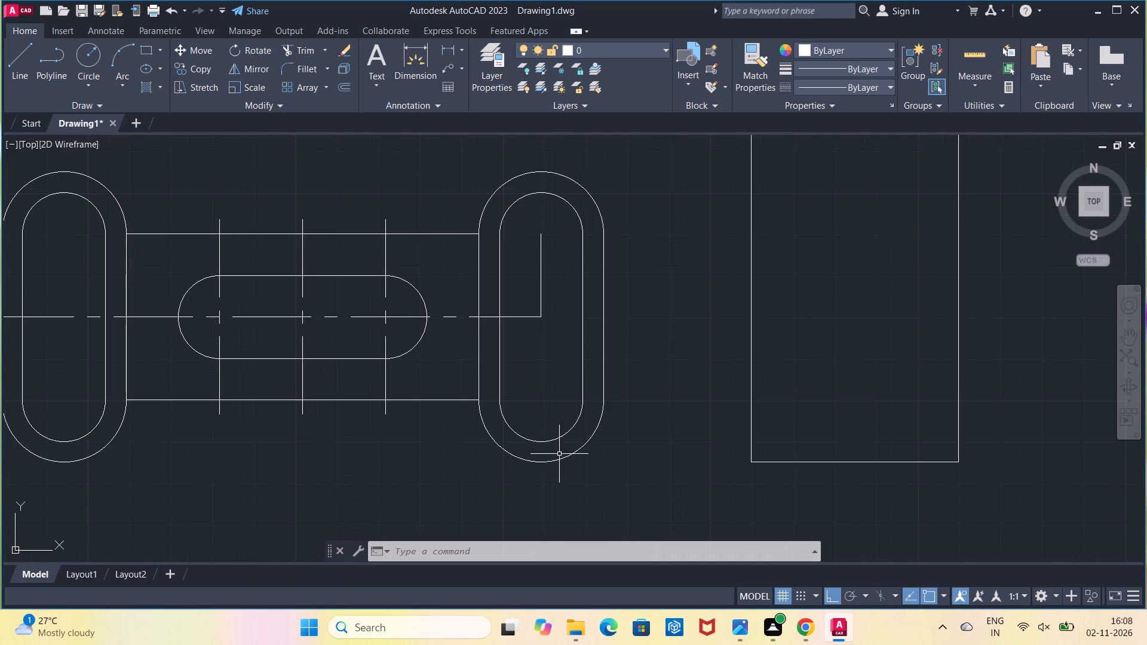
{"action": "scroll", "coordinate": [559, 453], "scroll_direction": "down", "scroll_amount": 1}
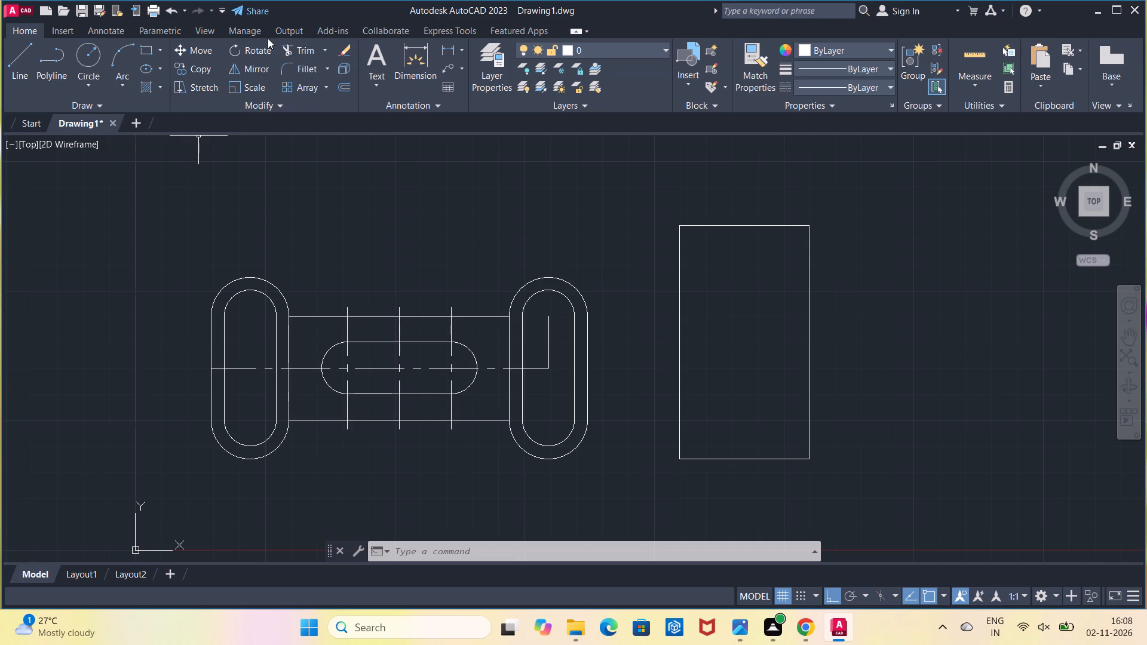
Add a vertical centreline midway between the rectangle's two long sides and explode it.
{"action": "type", "text": "cl"}
{"action": "key", "text": "Return"}
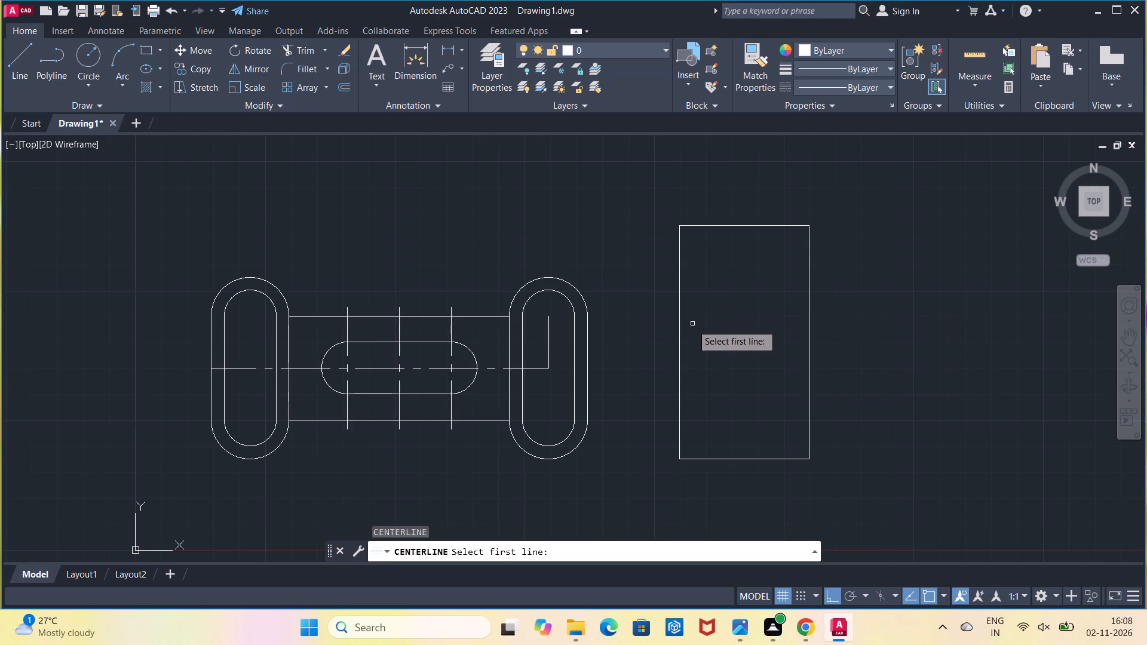
{"action": "left_click", "coordinate": [682, 333]}
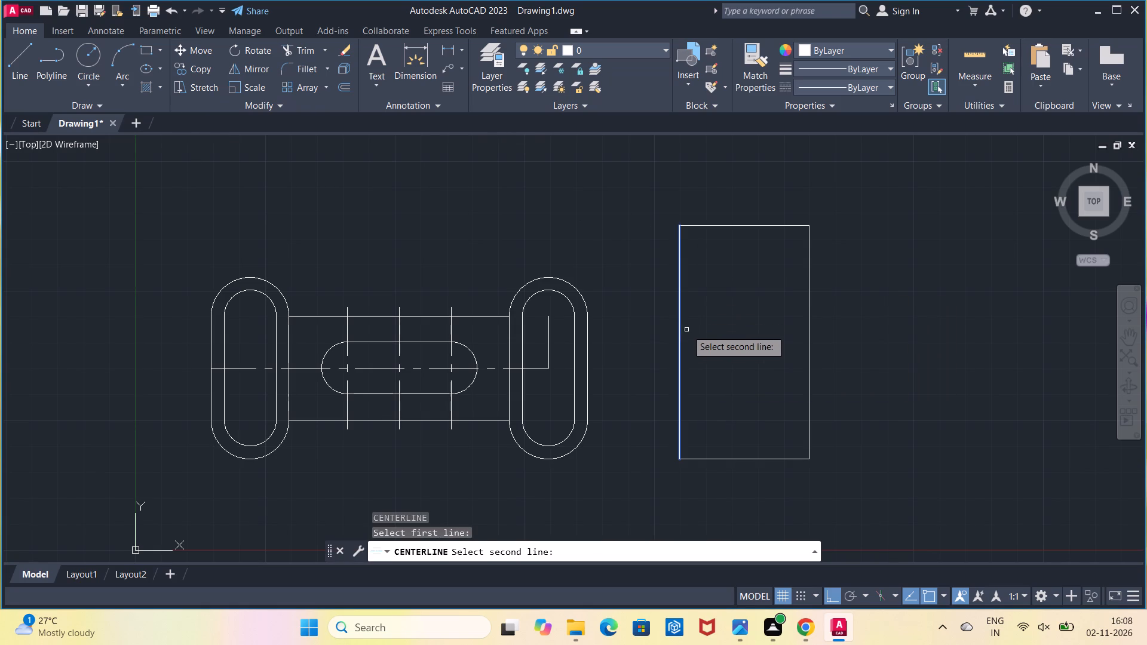
{"action": "left_click", "coordinate": [809, 319]}
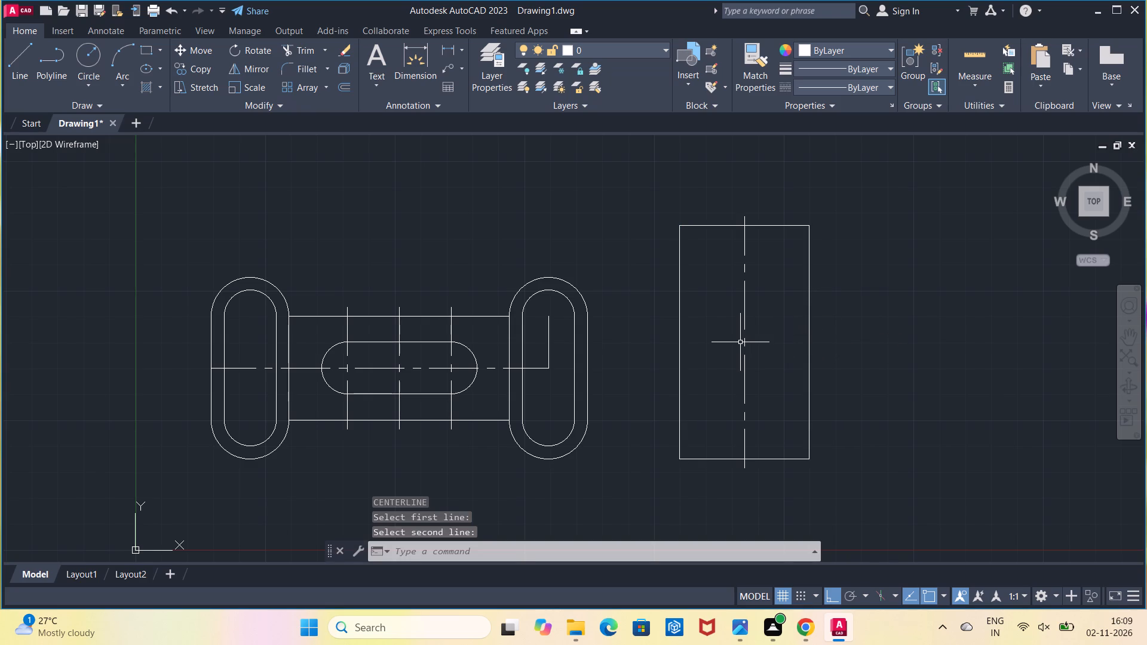
{"action": "key", "text": "Escape"}
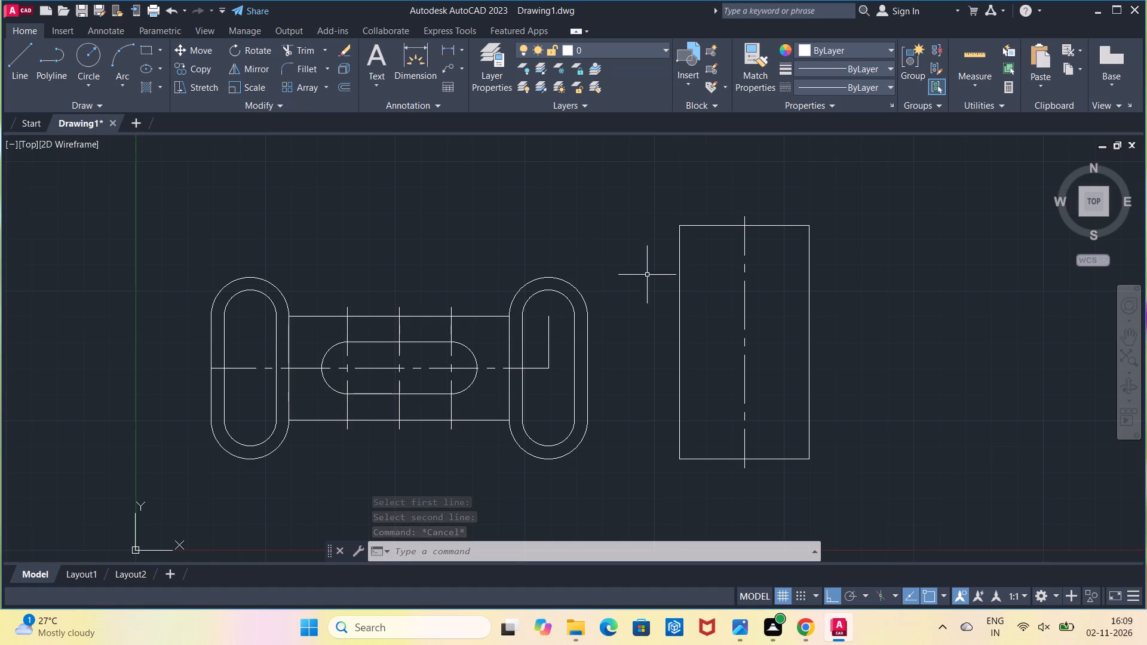
{"action": "left_click", "coordinate": [746, 300]}
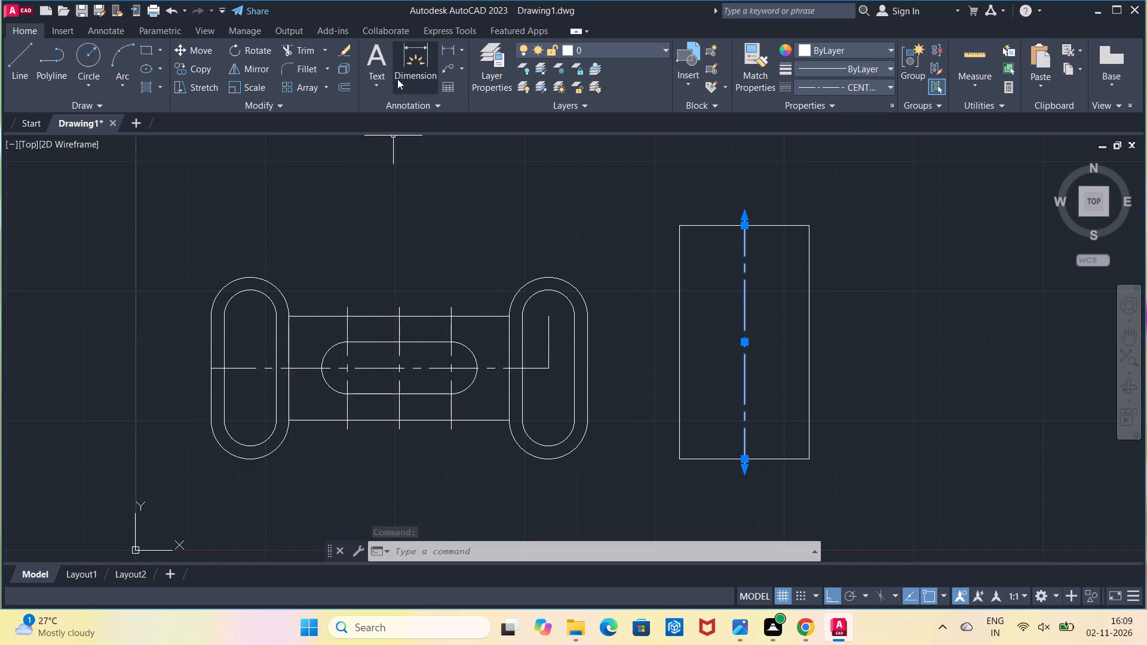
{"action": "left_click", "coordinate": [351, 71]}
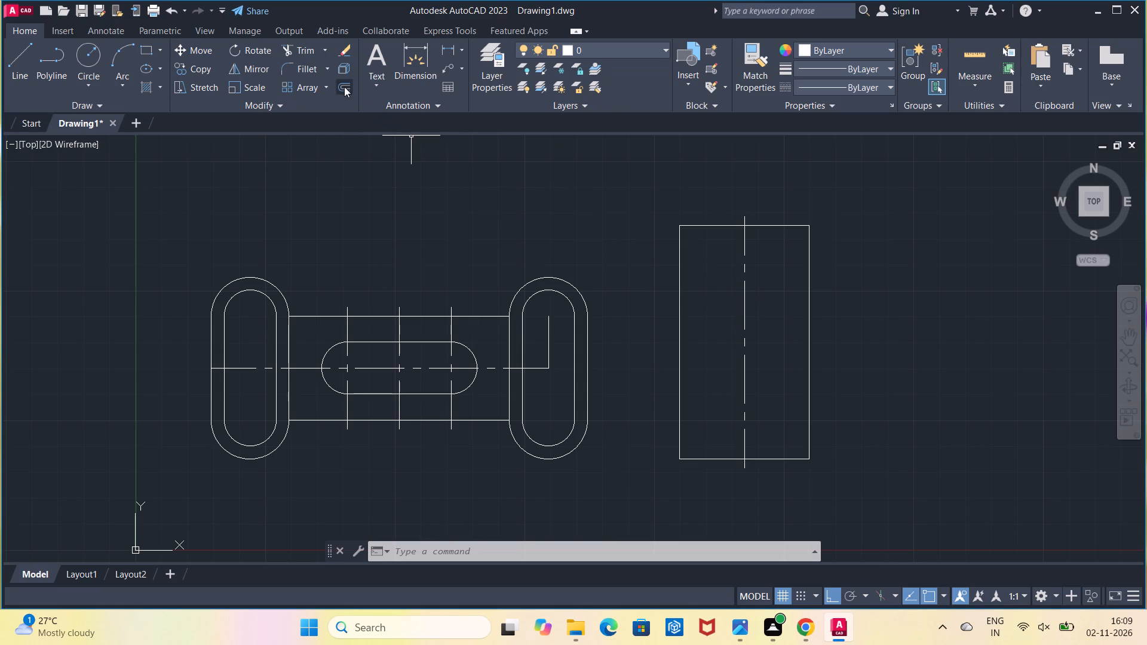
Add a horizontal centreline midway between the rectangle's bottom and top edges.
{"action": "type", "text": "cl"}
{"action": "key", "text": "Return"}
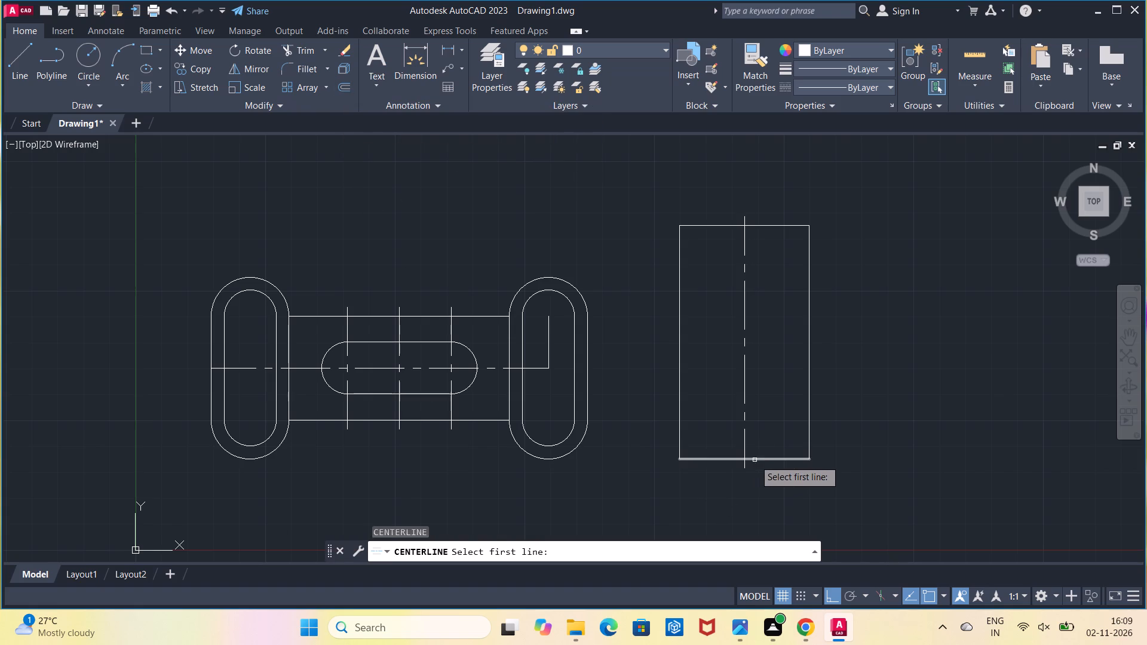
{"action": "left_click", "coordinate": [762, 459]}
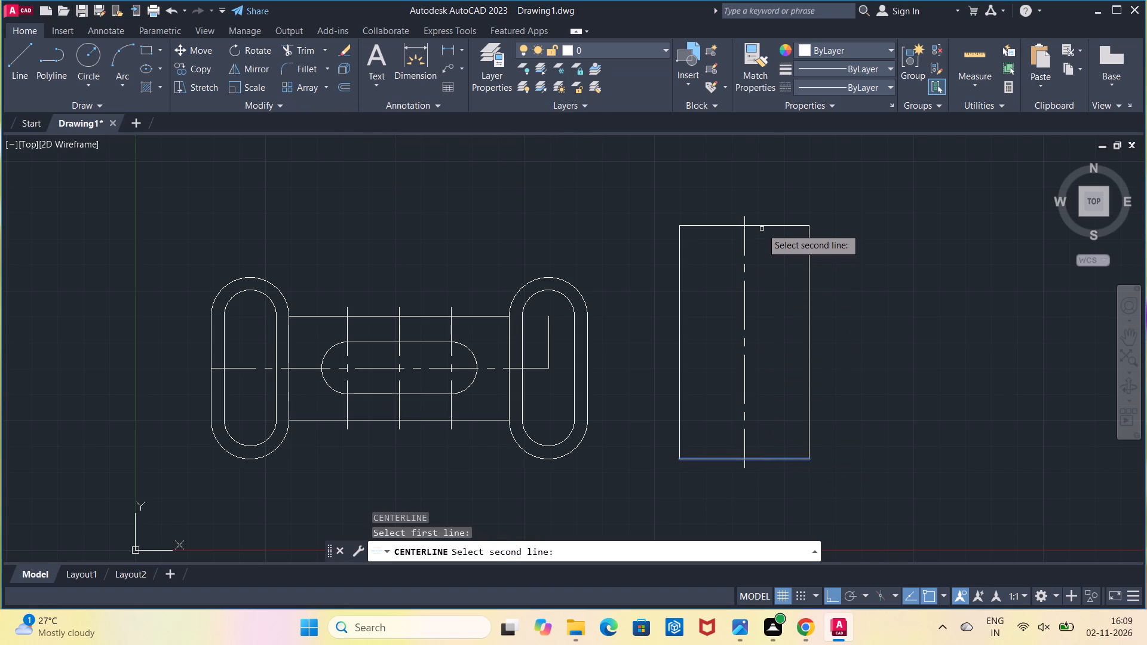
{"action": "left_click", "coordinate": [762, 228]}
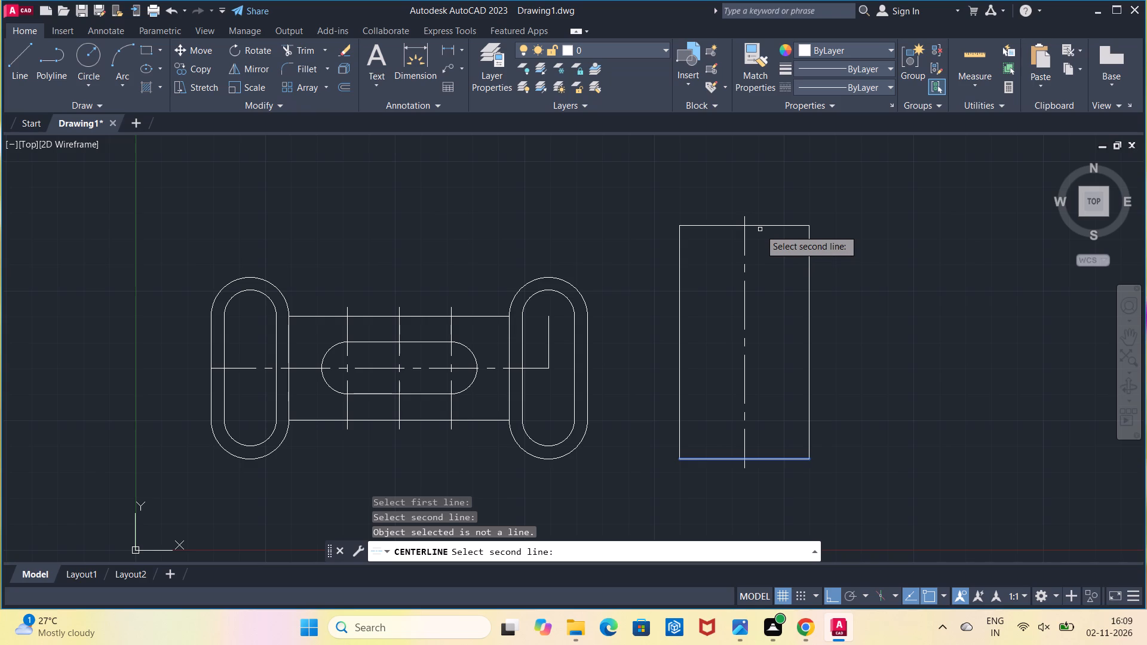
{"action": "left_click", "coordinate": [760, 228]}
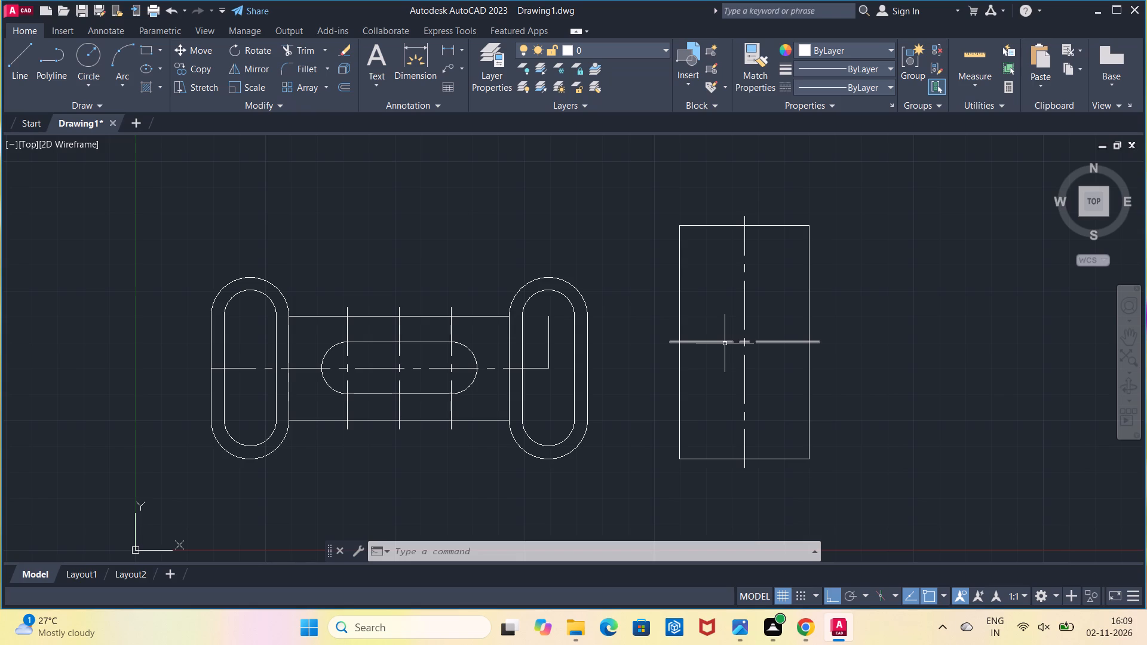
{"action": "scroll", "coordinate": [725, 343], "scroll_direction": "up", "scroll_amount": 1}
{"action": "scroll", "coordinate": [725, 343], "scroll_direction": "down", "scroll_amount": 1}
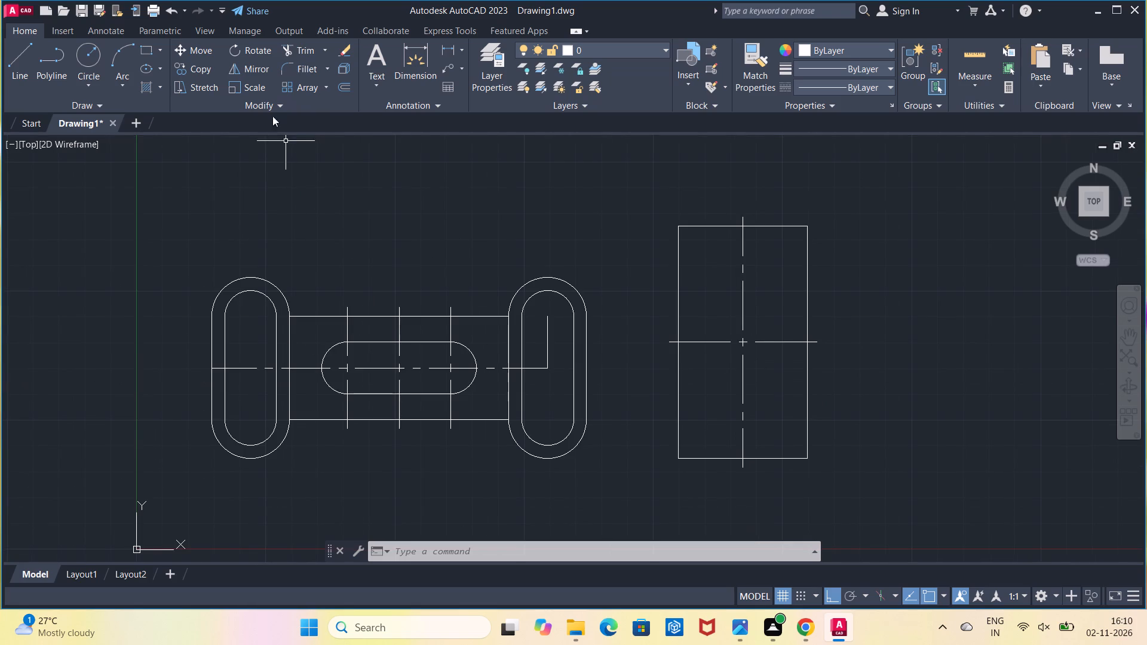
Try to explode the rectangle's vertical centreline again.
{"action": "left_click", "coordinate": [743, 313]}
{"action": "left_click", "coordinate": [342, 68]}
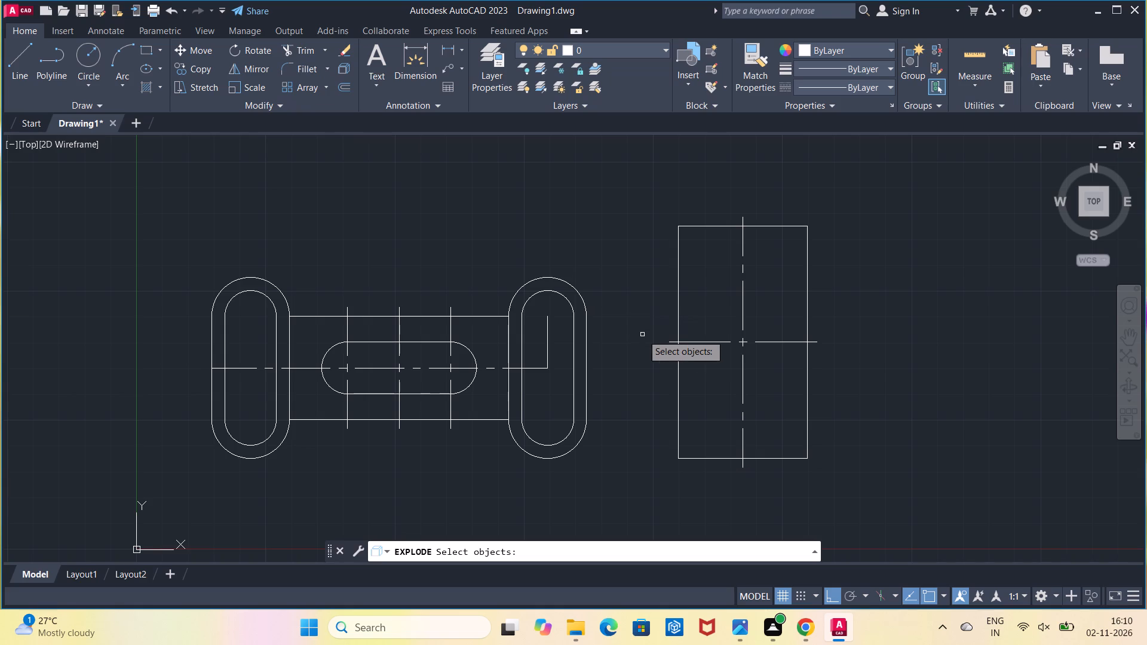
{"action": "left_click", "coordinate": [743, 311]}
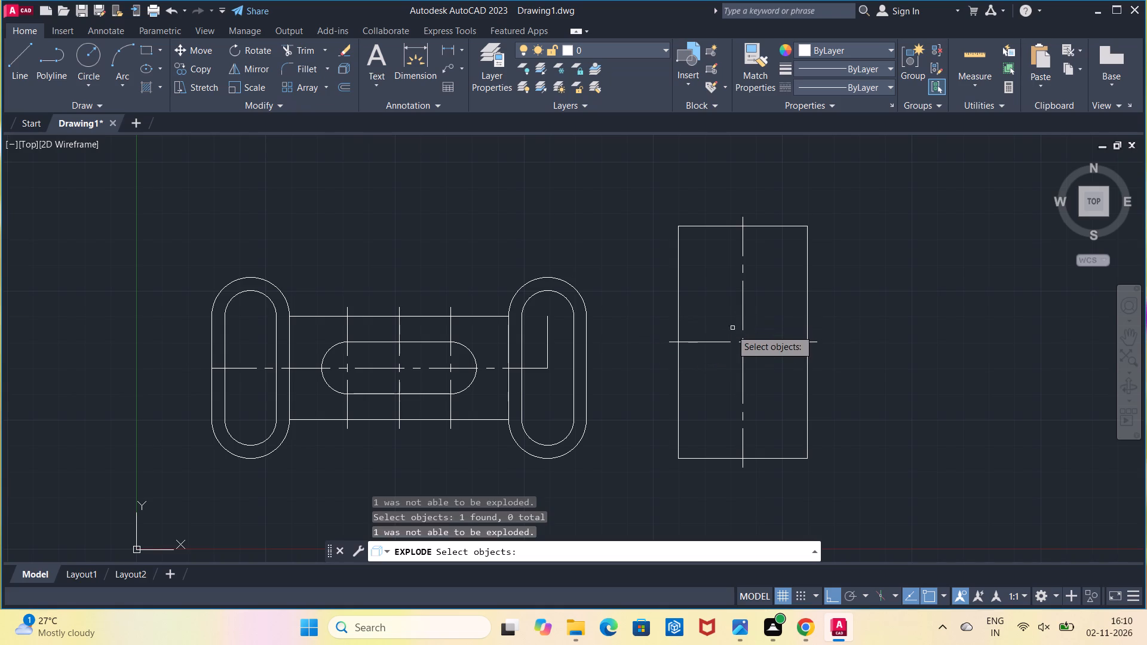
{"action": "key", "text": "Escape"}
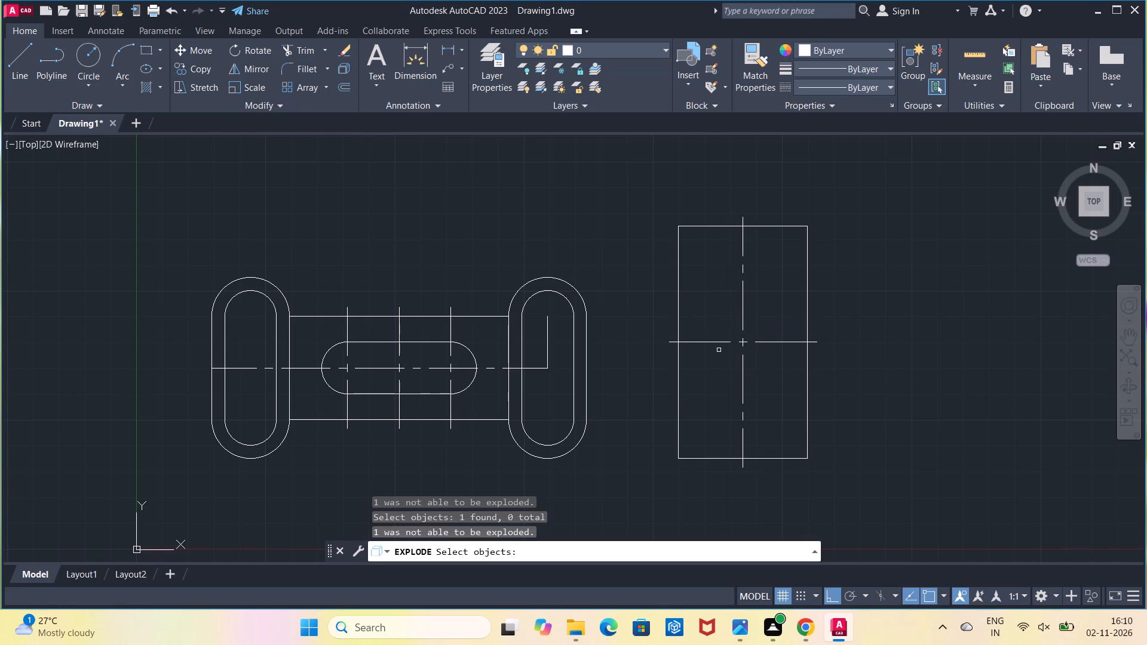
Explode the rectangle's horizontal centreline.
{"action": "left_click", "coordinate": [711, 342]}
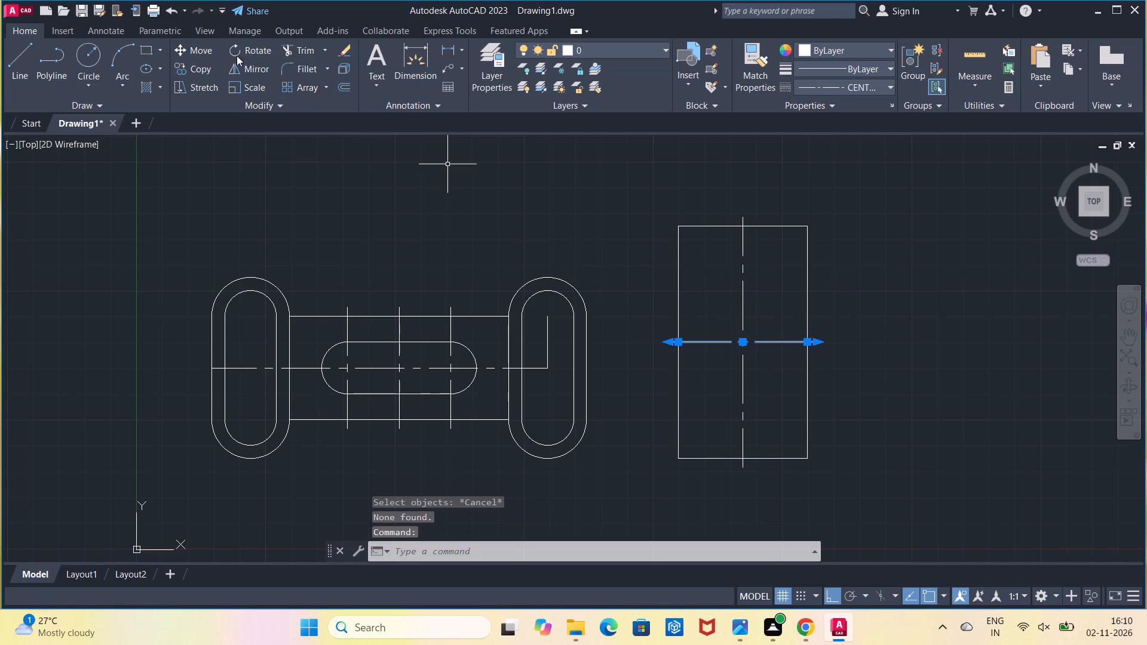
{"action": "left_click", "coordinate": [339, 60]}
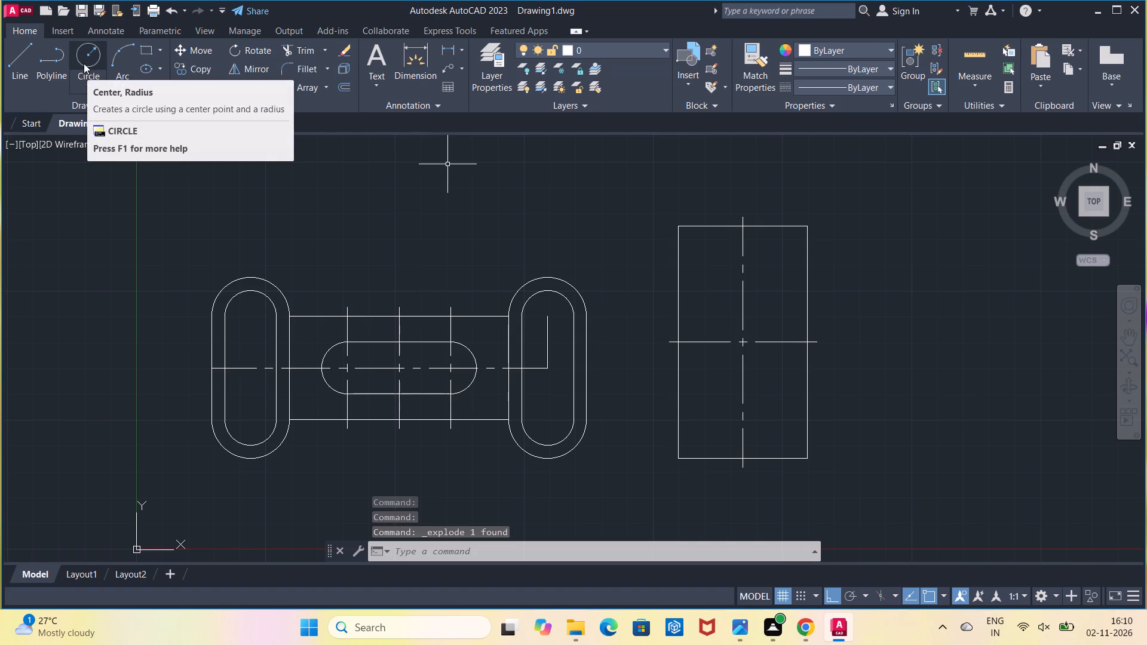
Draw a circle of diameter 15 centred where the rectangle's two centrelines cross.
{"action": "left_click", "coordinate": [89, 79]}
{"action": "left_click", "coordinate": [98, 131]}
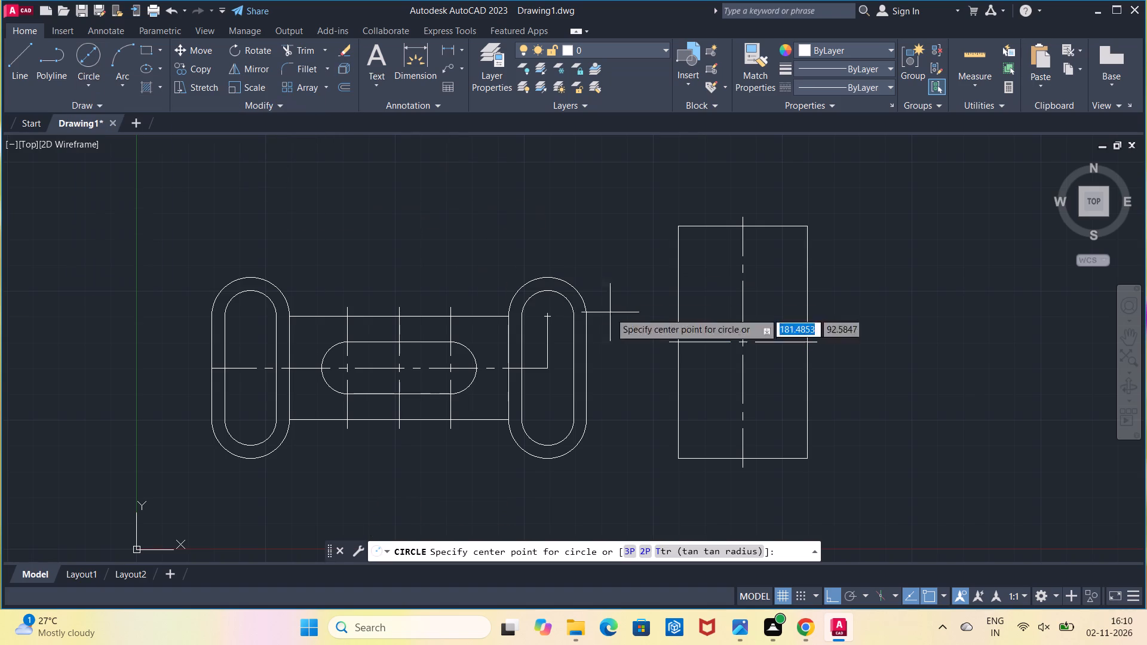
{"action": "left_click", "coordinate": [744, 346]}
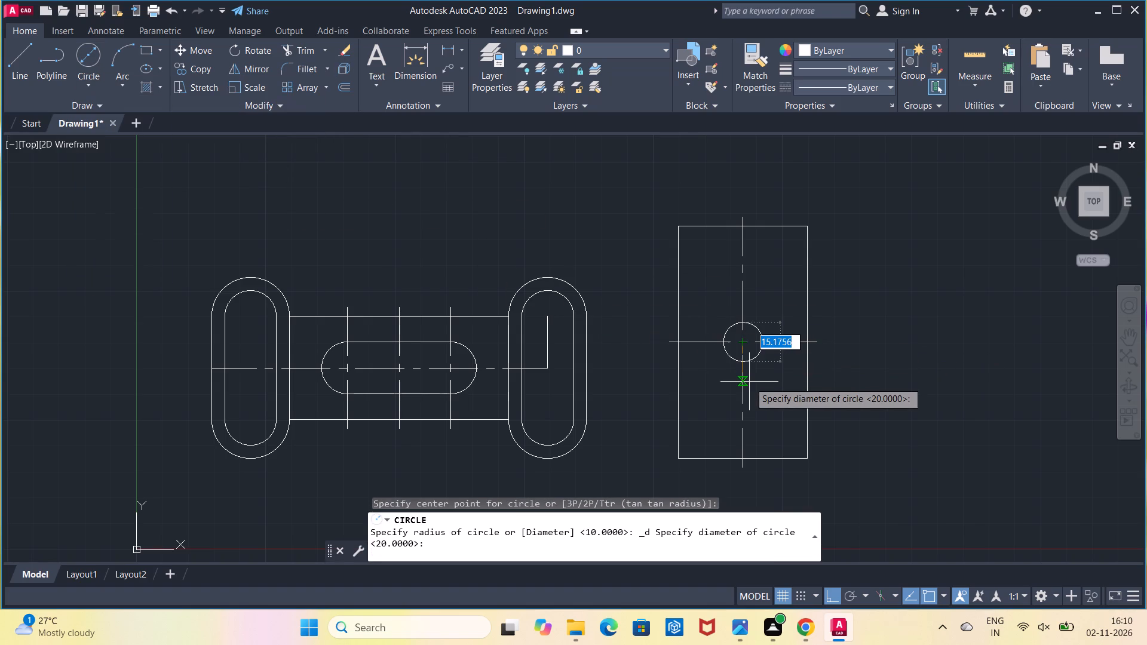
{"action": "type", "text": "15"}
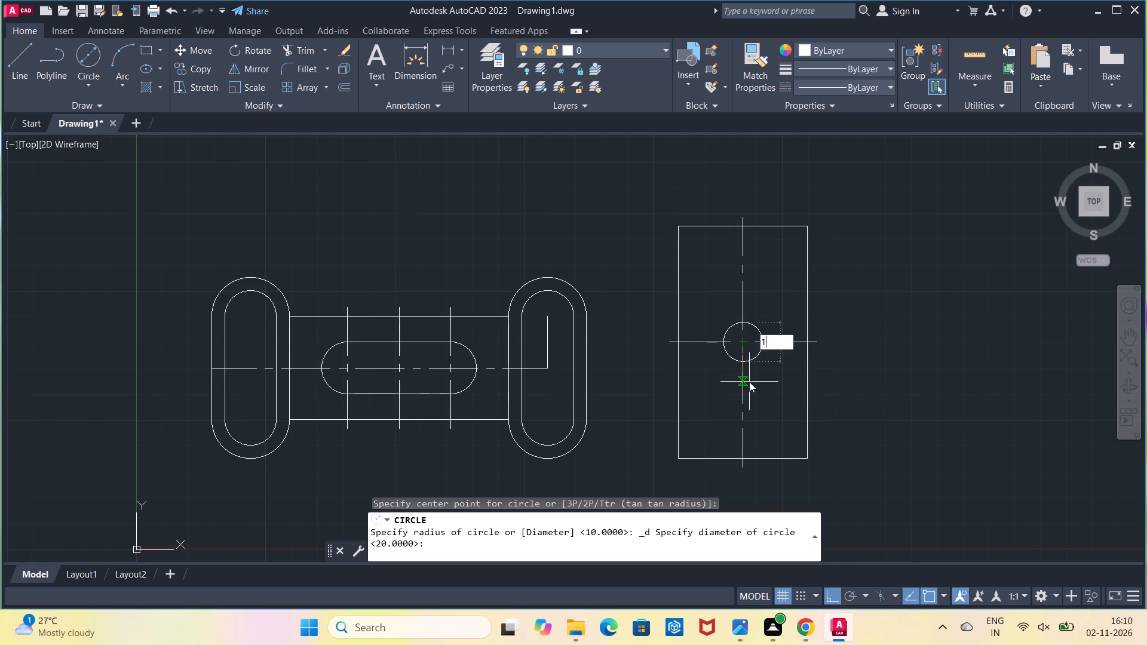
{"action": "key", "text": "Return"}
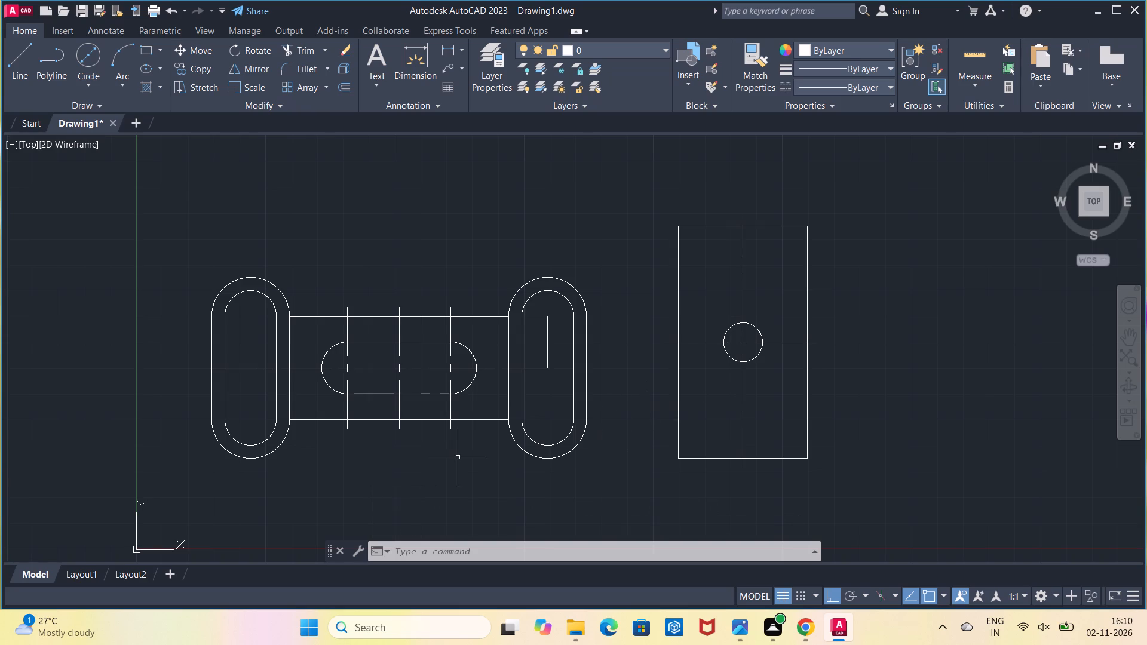
Use Stretch on the whole link part to shift it straight up until its top is about level with the rectangle's top edge.
{"action": "scroll", "coordinate": [492, 416], "scroll_direction": "up", "scroll_amount": 1}
{"action": "scroll", "coordinate": [492, 416], "scroll_direction": "down", "scroll_amount": 1}
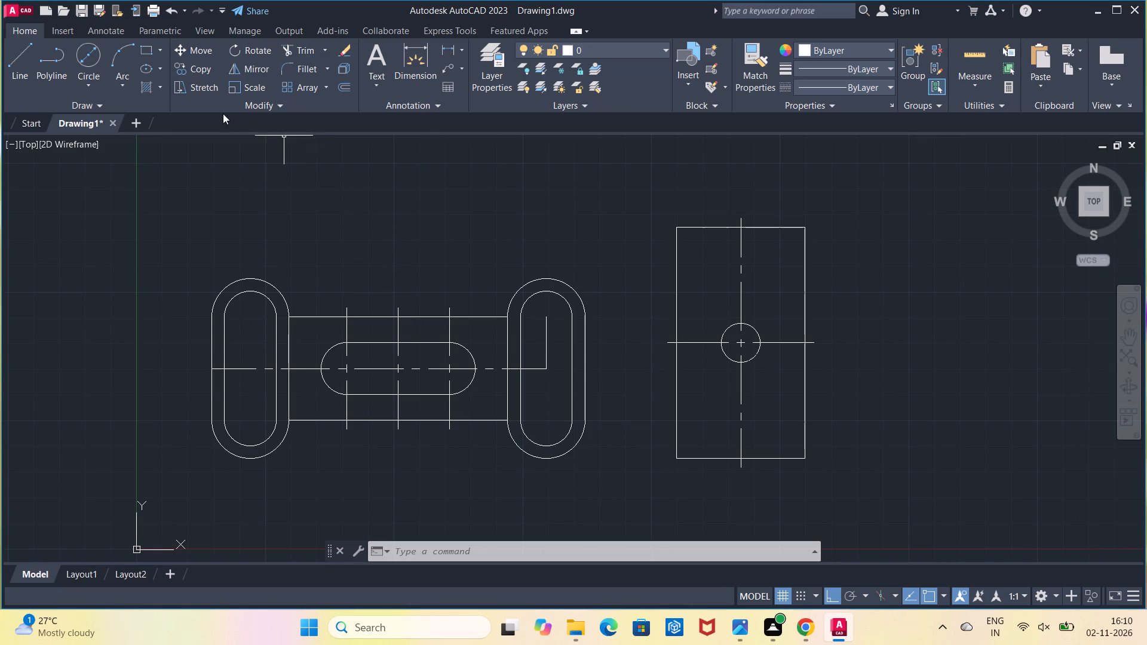
{"action": "left_click", "coordinate": [179, 181]}
{"action": "left_click", "coordinate": [596, 488]}
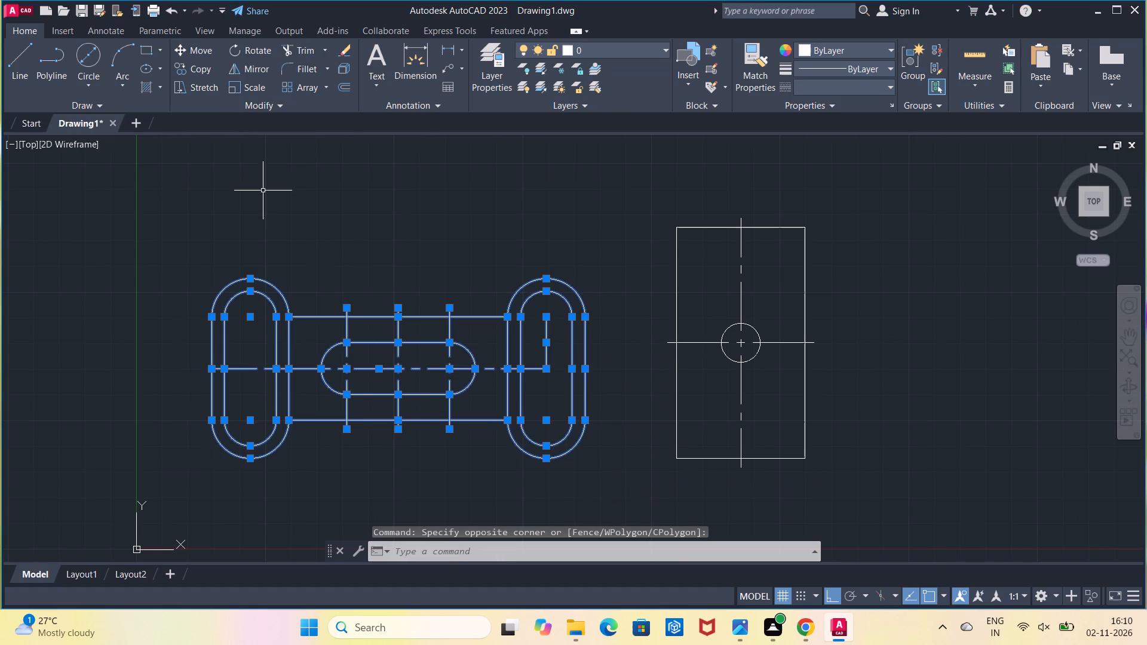
{"action": "left_click", "coordinate": [211, 91]}
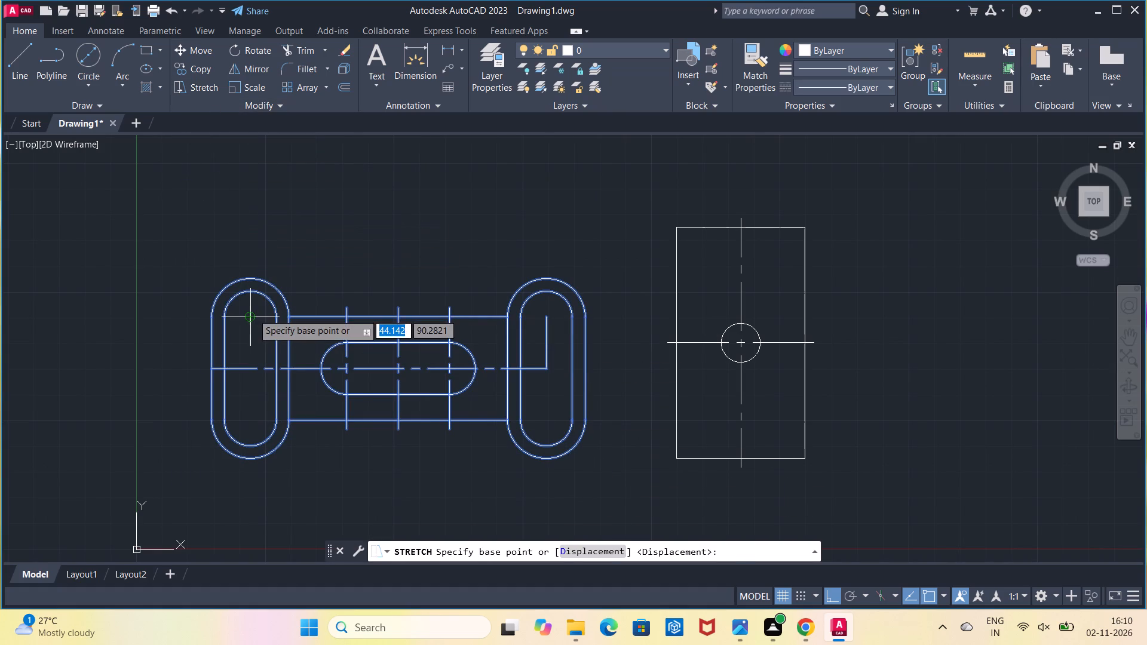
{"action": "left_click", "coordinate": [253, 314]}
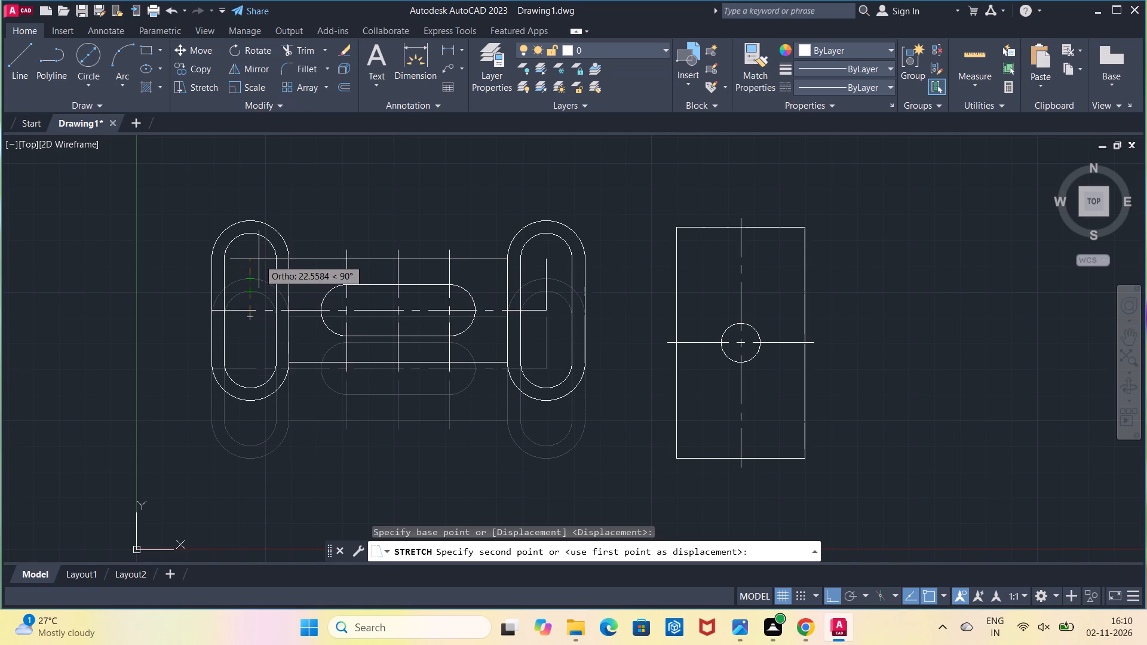
{"action": "left_click", "coordinate": [259, 262]}
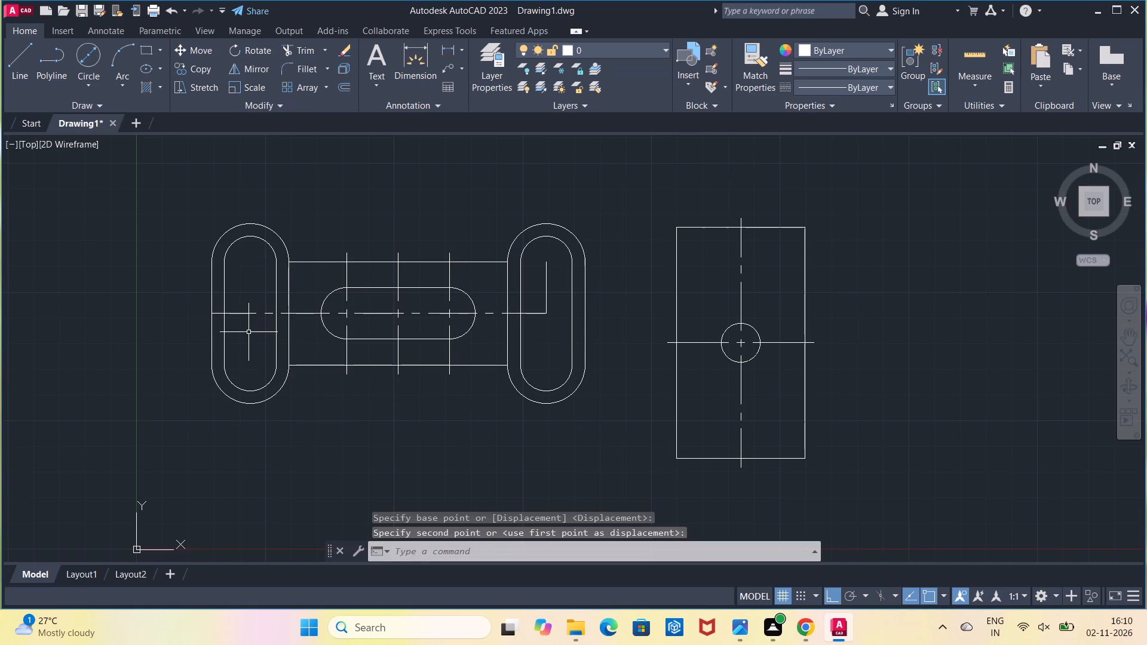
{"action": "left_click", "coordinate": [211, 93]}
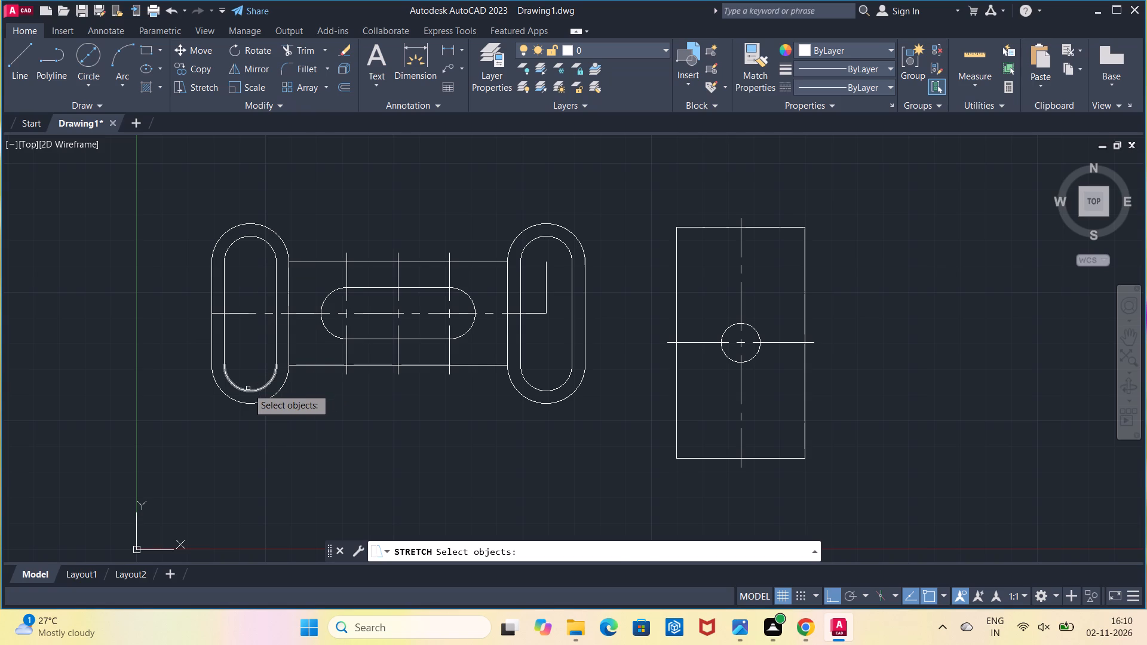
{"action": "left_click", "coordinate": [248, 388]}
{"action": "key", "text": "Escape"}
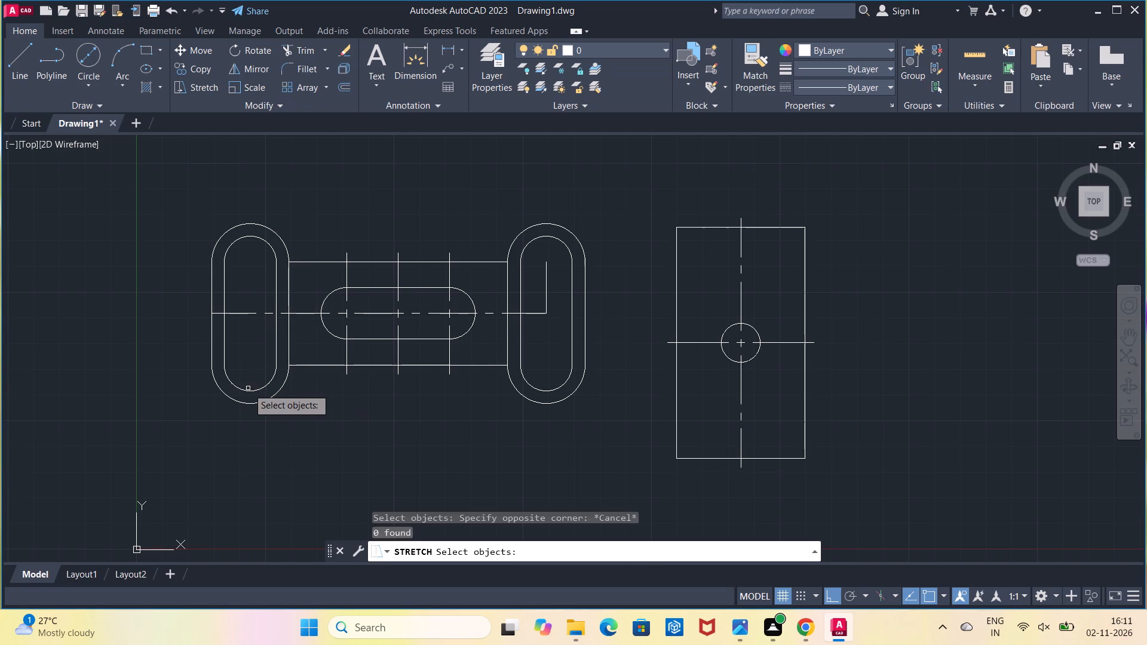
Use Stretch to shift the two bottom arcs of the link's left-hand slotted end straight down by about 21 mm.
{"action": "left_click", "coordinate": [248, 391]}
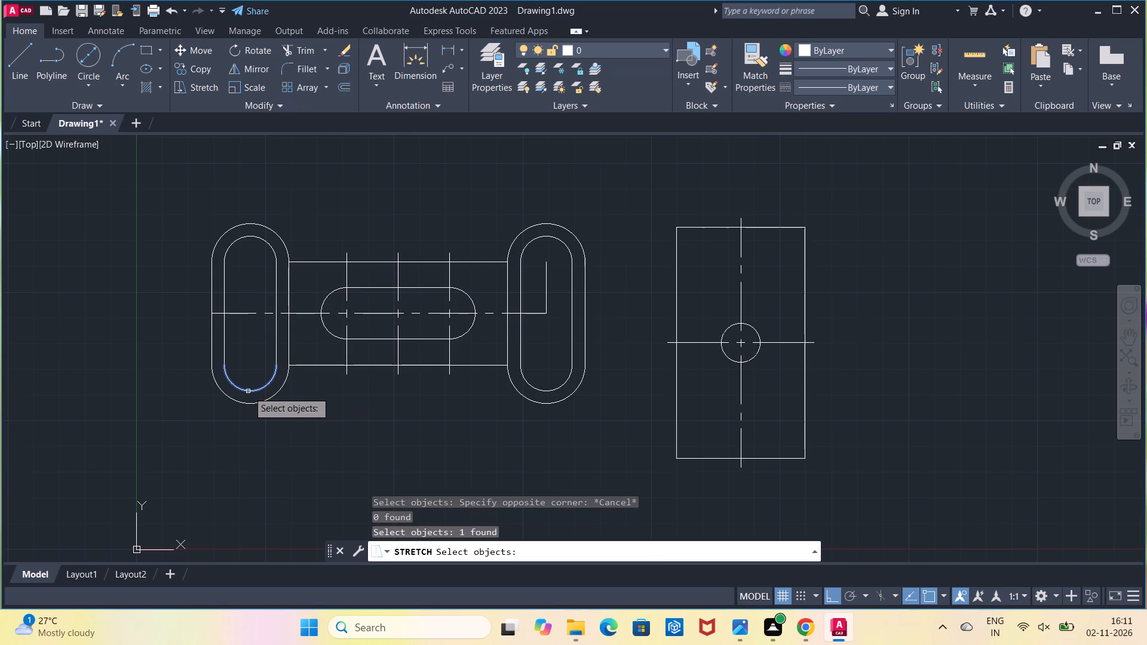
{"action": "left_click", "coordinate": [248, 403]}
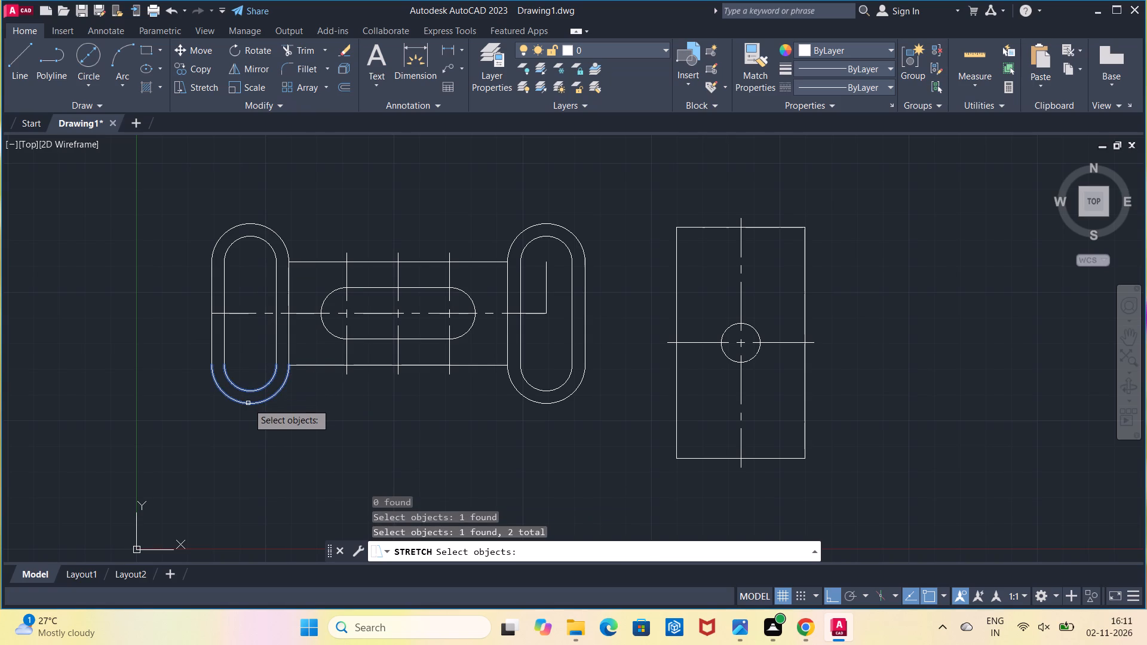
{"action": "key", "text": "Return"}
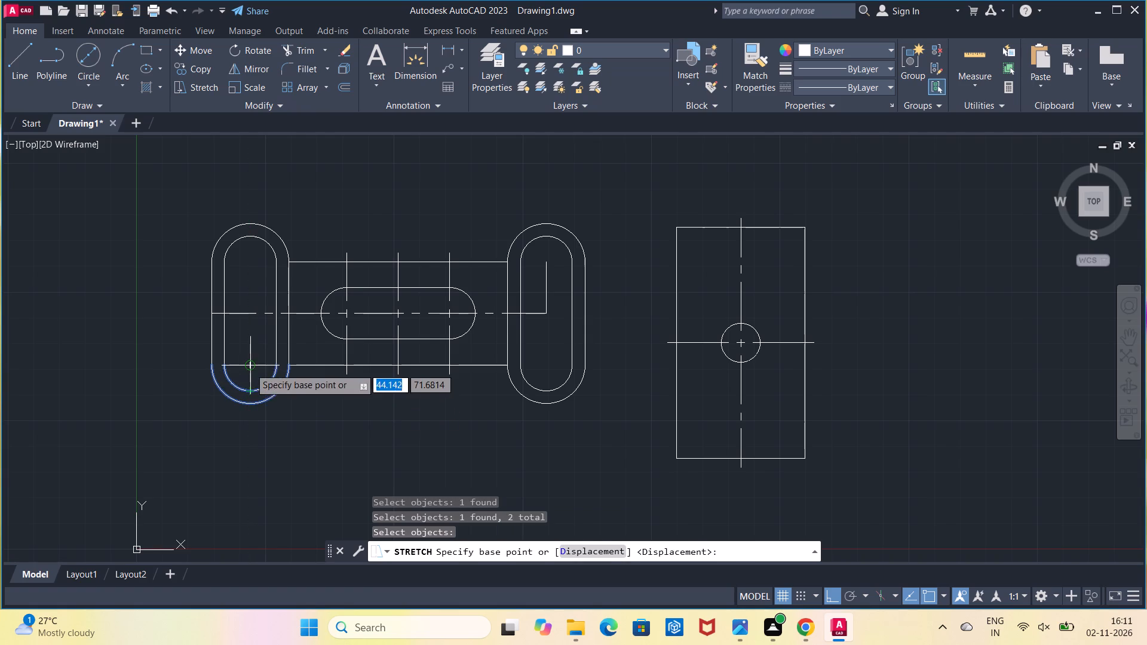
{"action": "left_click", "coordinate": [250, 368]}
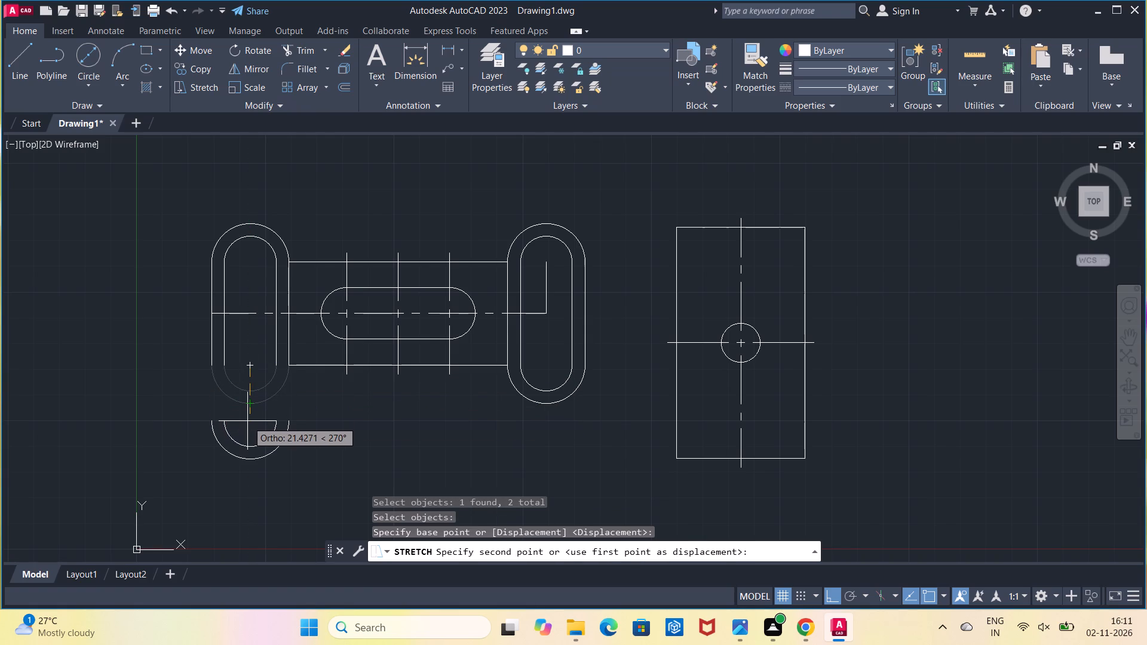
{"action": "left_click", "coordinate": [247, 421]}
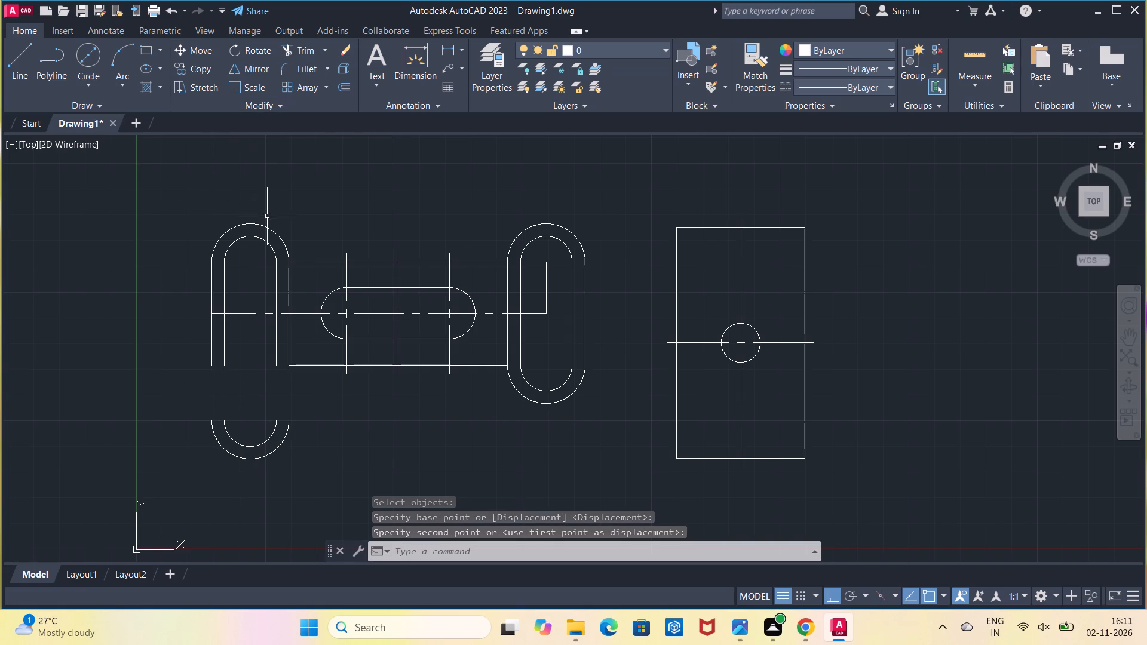
Check the left slot's height with a linear dimension from its top inner arc to its bottom inner arc, without placing it.
{"action": "left_click", "coordinate": [442, 50]}
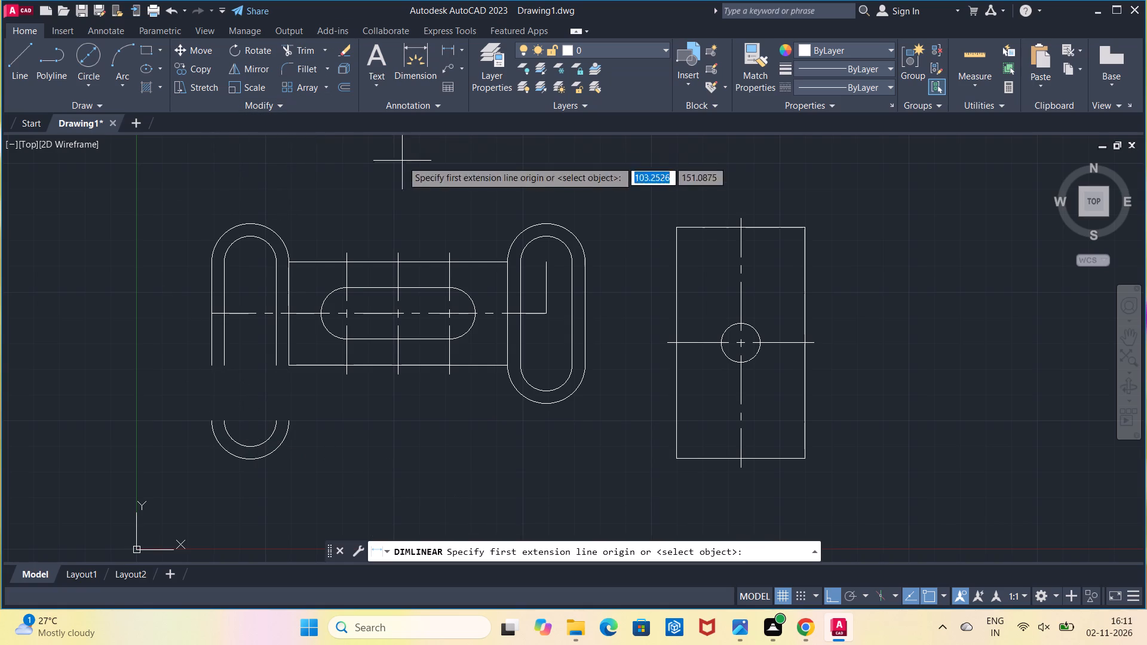
{"action": "left_click", "coordinate": [252, 239]}
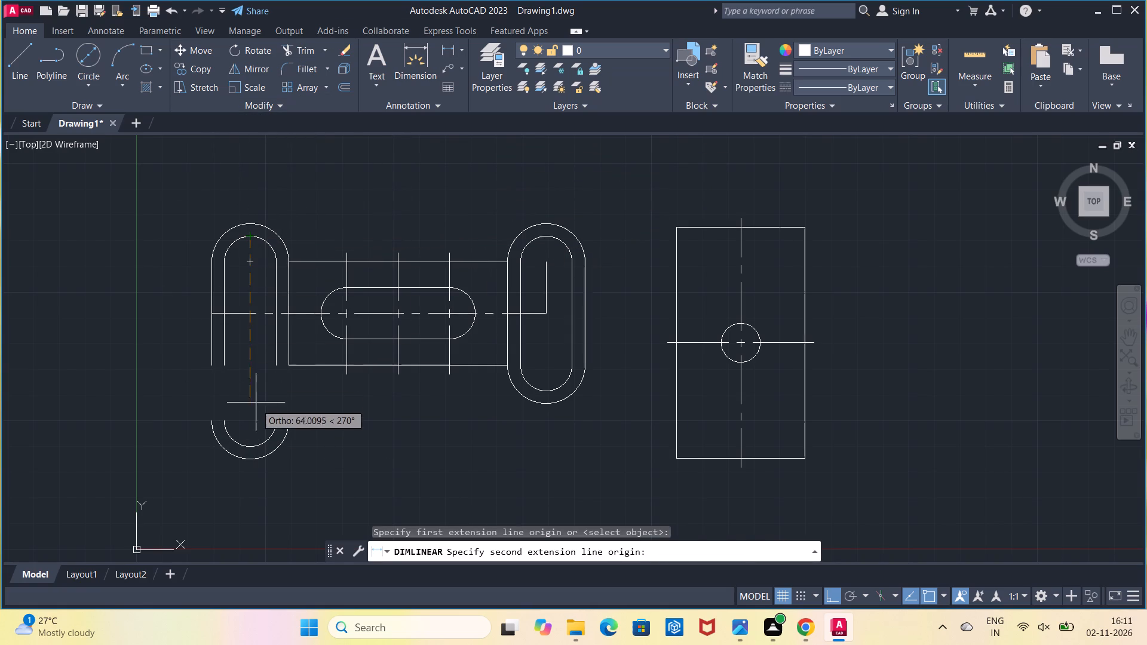
{"action": "left_click", "coordinate": [247, 444]}
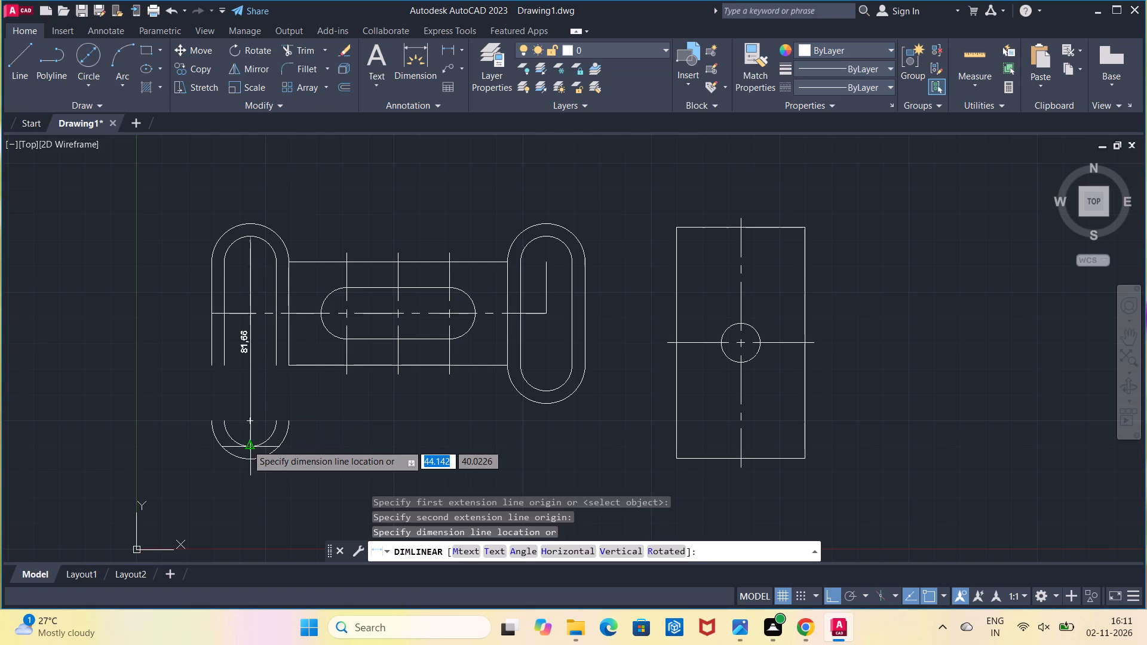
{"action": "key", "text": "Escape"}
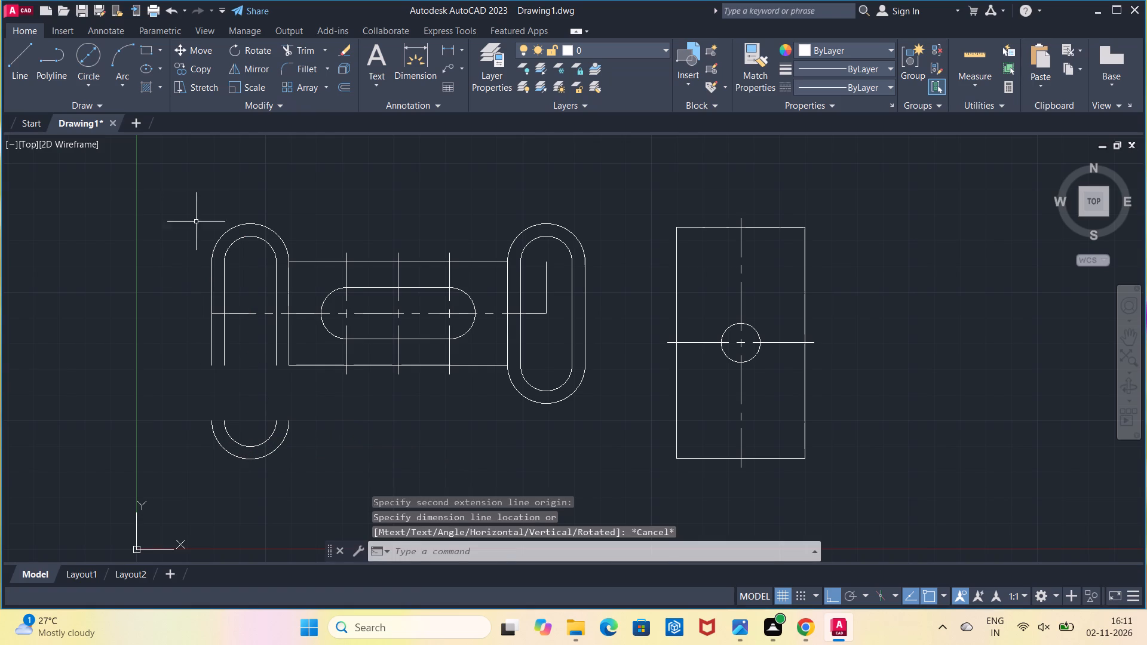
Delete the entire link part with its slots and centrelines, keeping only the rectangle with its hole.
{"action": "left_click", "coordinate": [195, 186]}
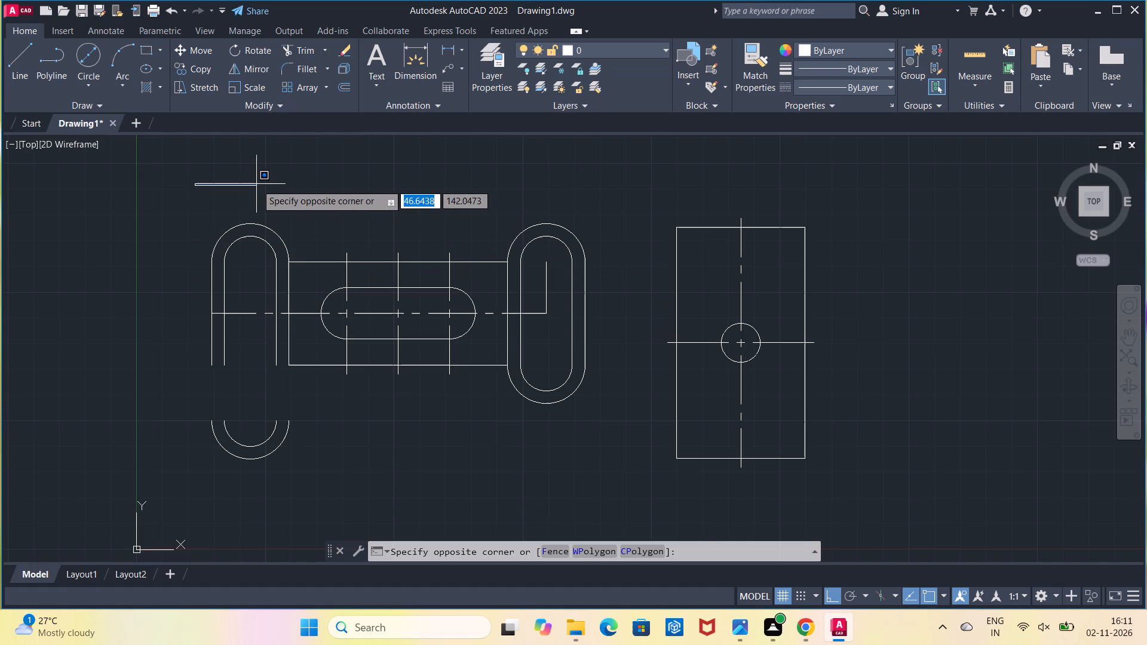
{"action": "left_click", "coordinate": [216, 194]}
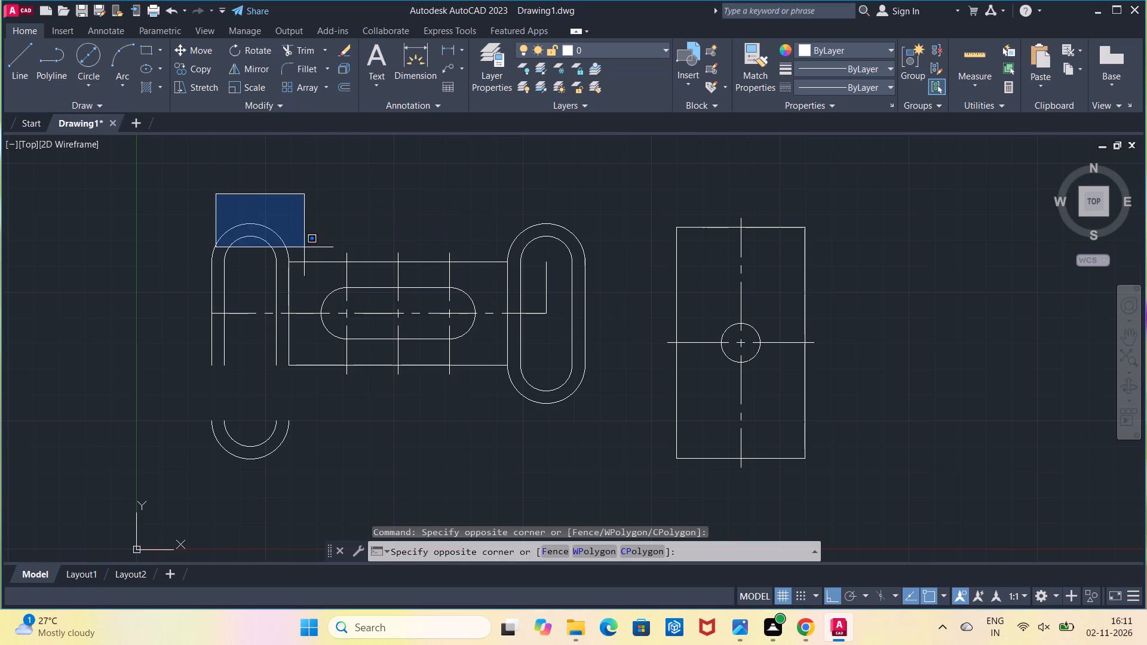
{"action": "left_click", "coordinate": [608, 497]}
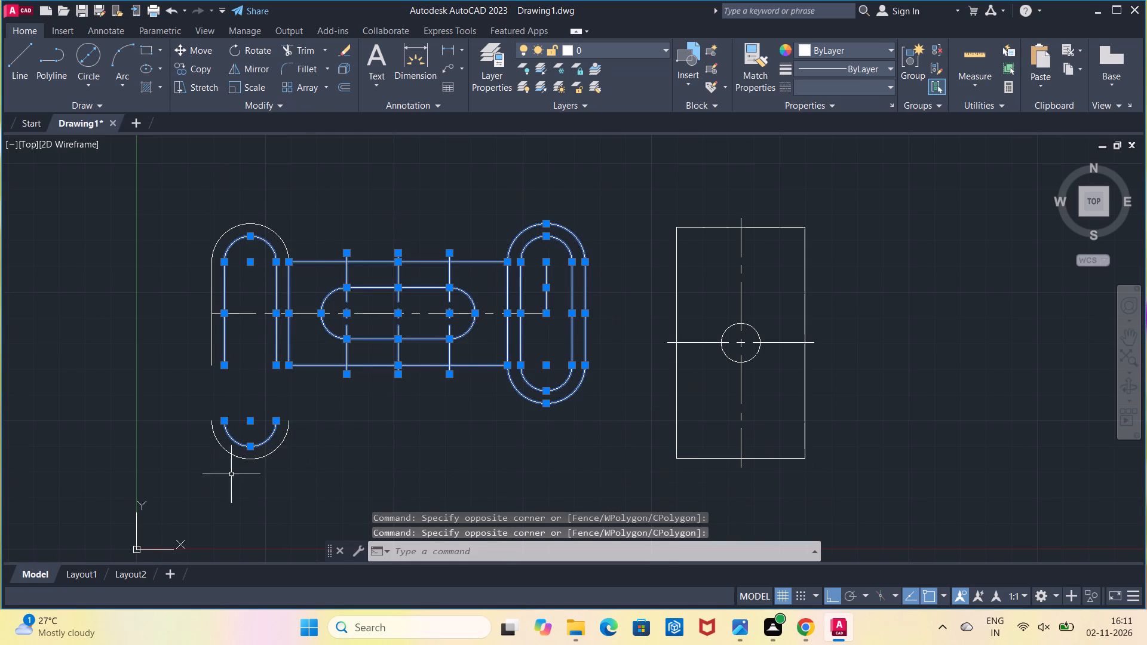
{"action": "left_click", "coordinate": [170, 471]}
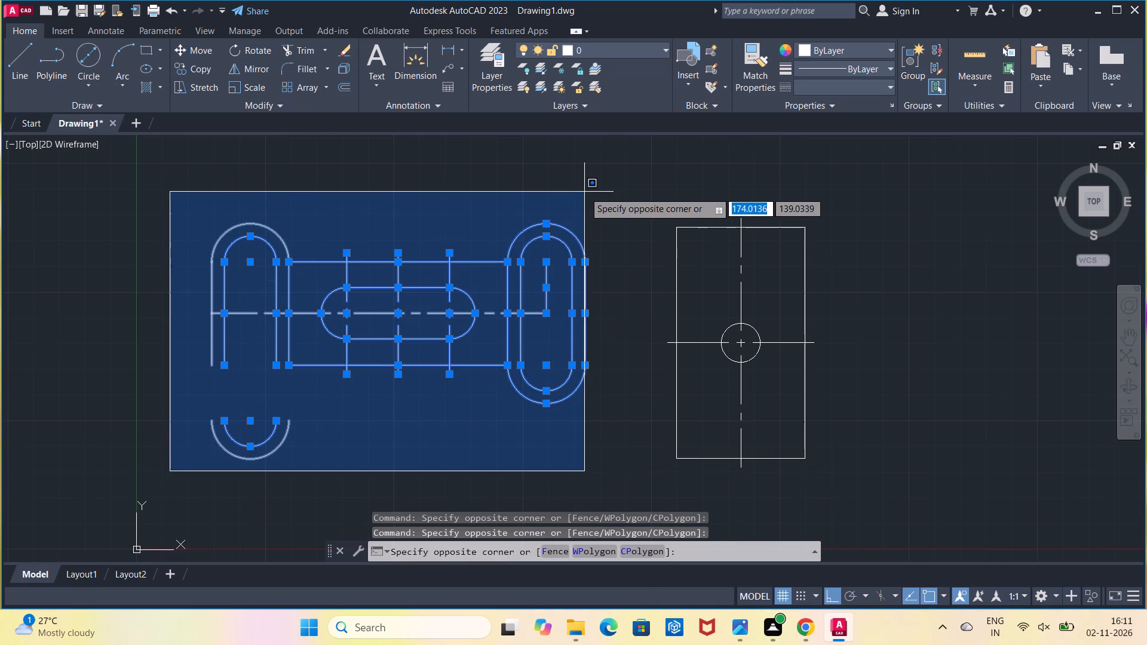
{"action": "left_click", "coordinate": [591, 190]}
{"action": "key", "text": "Delete"}
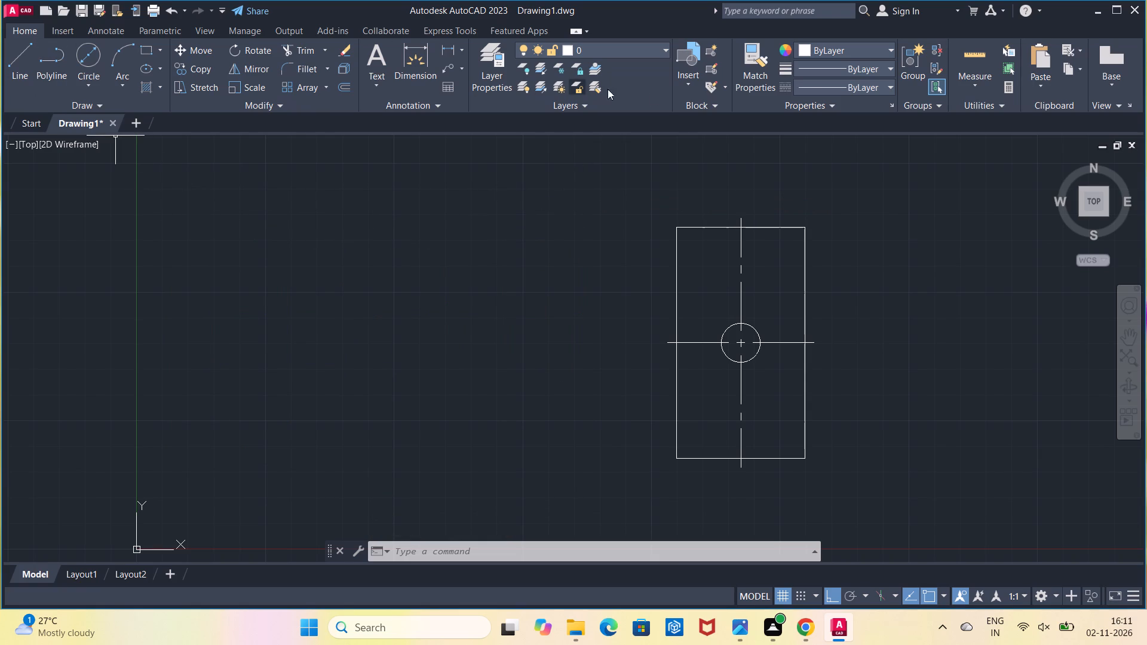
Draw a horizontal CENTER-linetype line from the left end of the rectangle's horizontal centreline leftward to near the Y axis.
{"action": "left_click", "coordinate": [807, 87]}
{"action": "left_click", "coordinate": [836, 143]}
{"action": "left_click", "coordinate": [32, 64]}
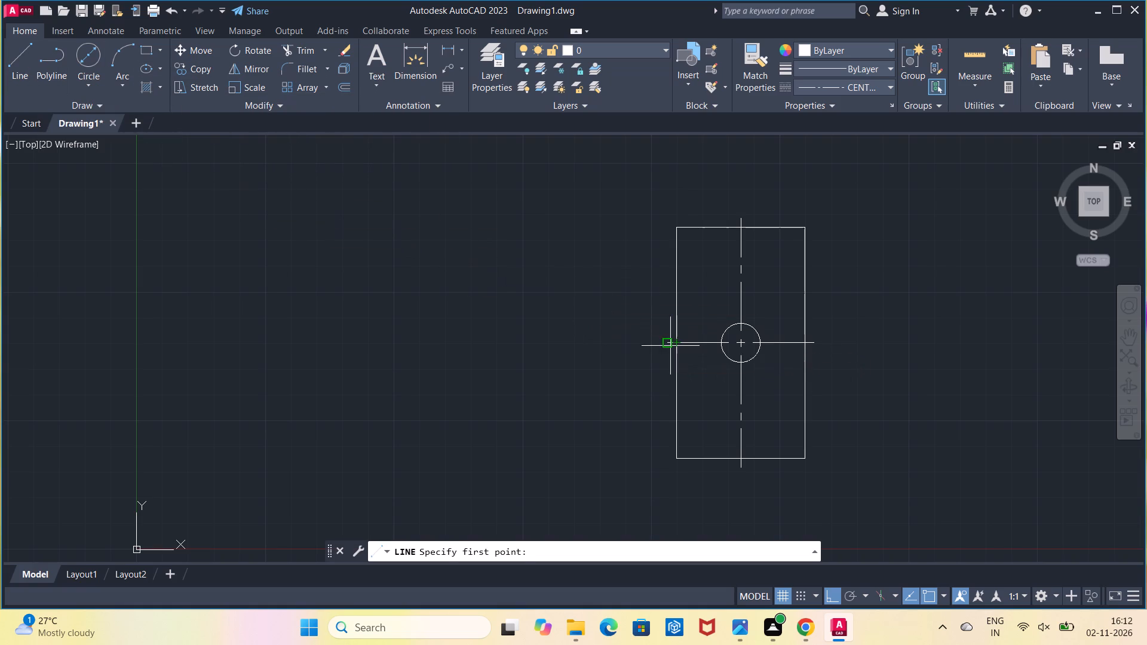
{"action": "left_click", "coordinate": [667, 346]}
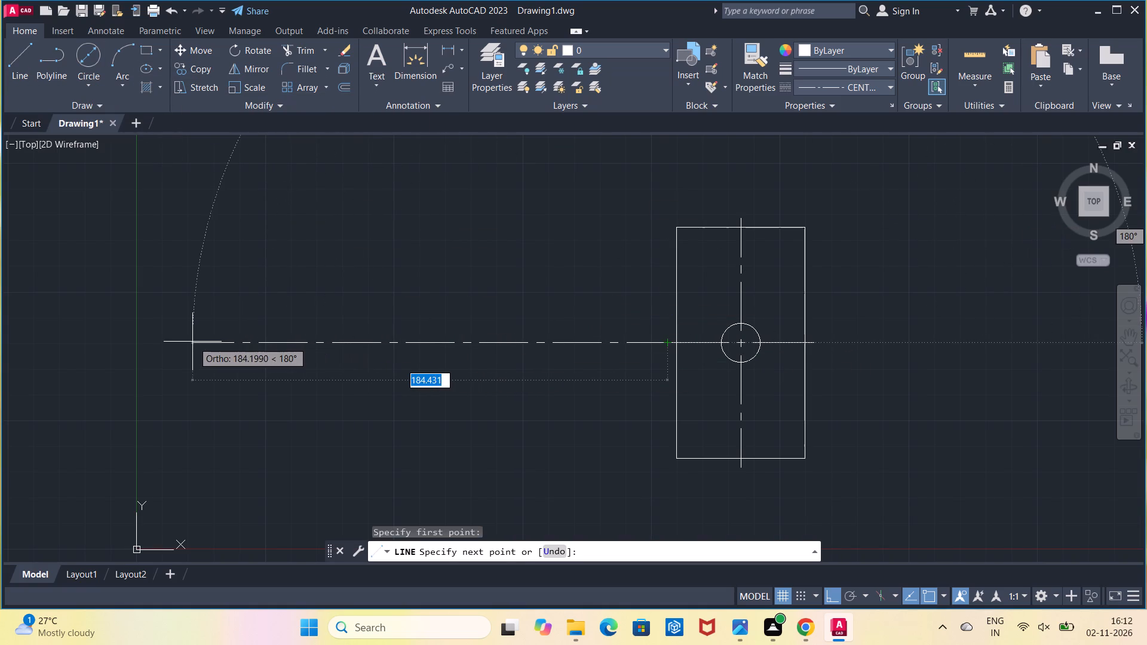
{"action": "left_click", "coordinate": [139, 345]}
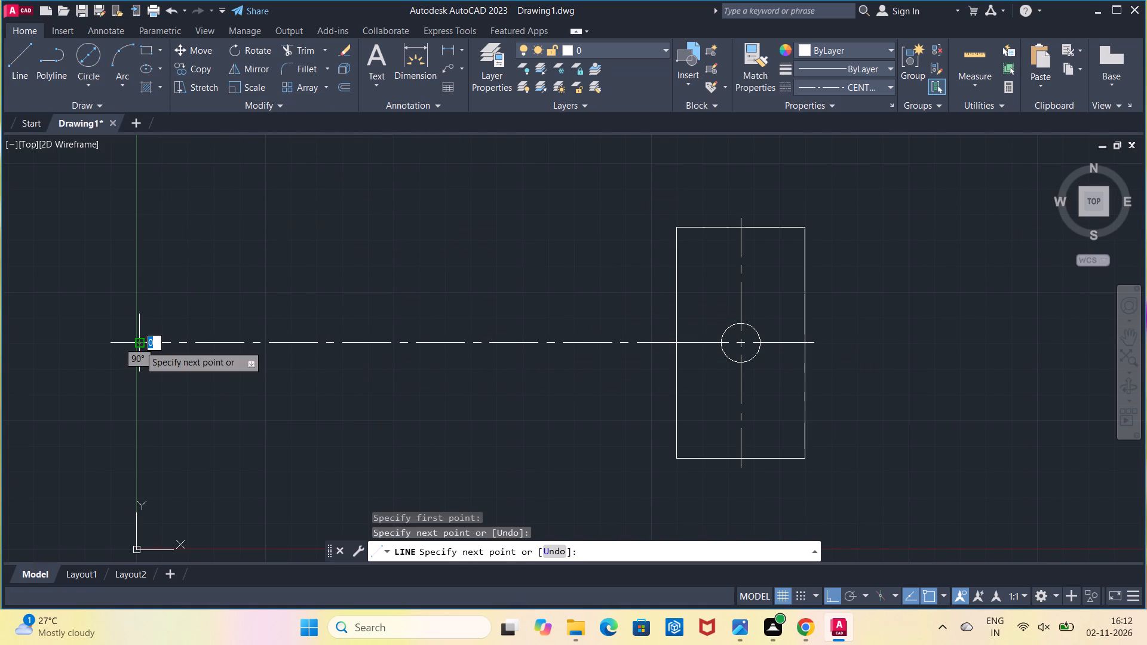
{"action": "key", "text": "Escape"}
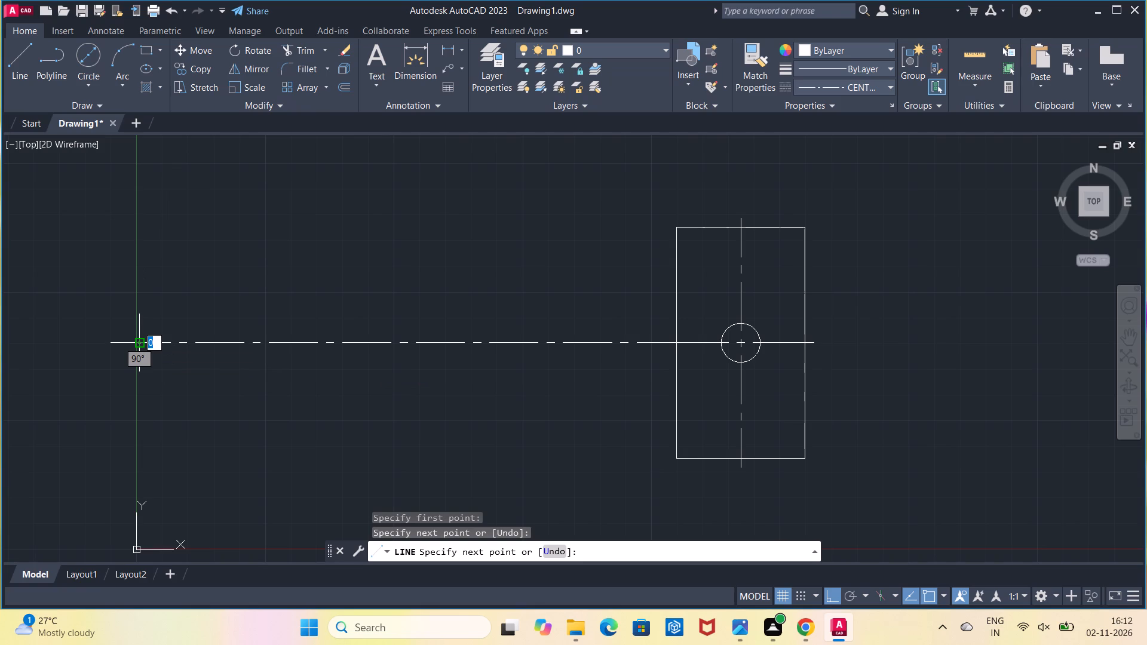
Set the current linetype back to ByLayer.
{"action": "left_click", "coordinate": [849, 91]}
{"action": "left_click", "coordinate": [847, 99]}
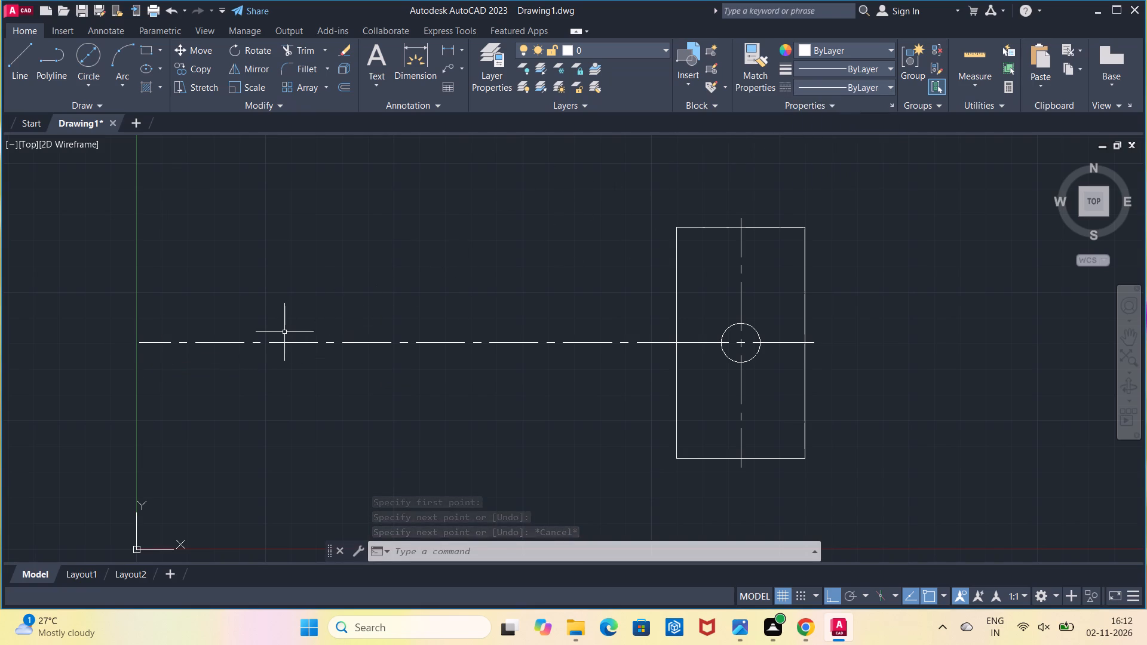
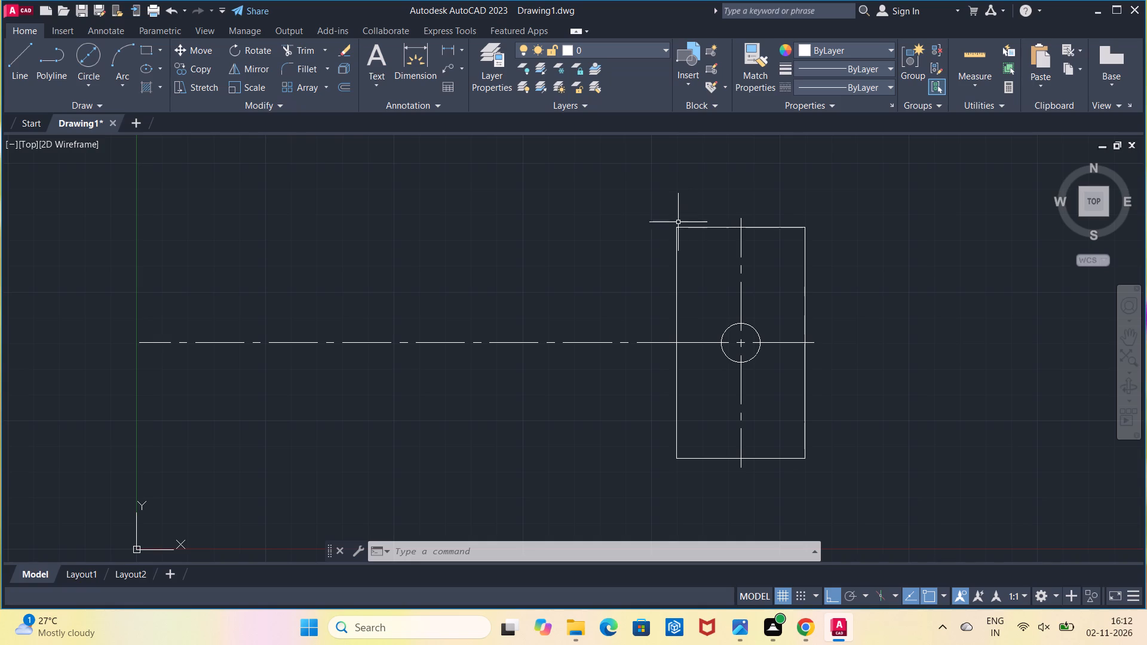
Draw a horizontal line from the rectangle's top-left corner leftward, ending above the left part of the long centreline.
{"action": "left_click", "coordinate": [32, 62]}
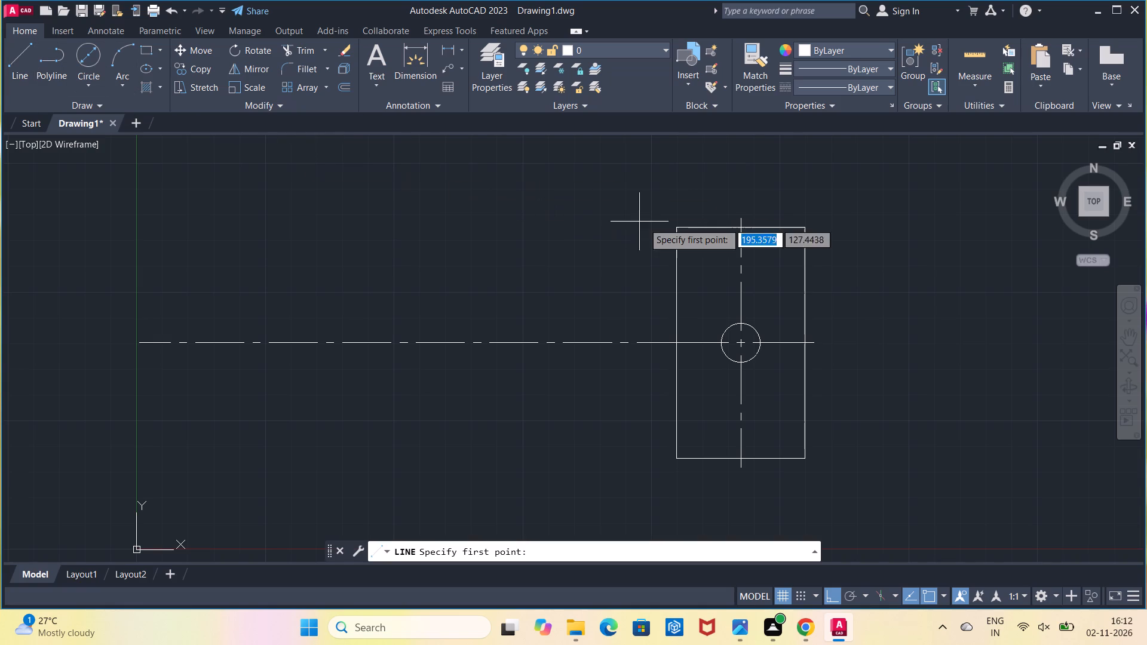
{"action": "left_click", "coordinate": [672, 228]}
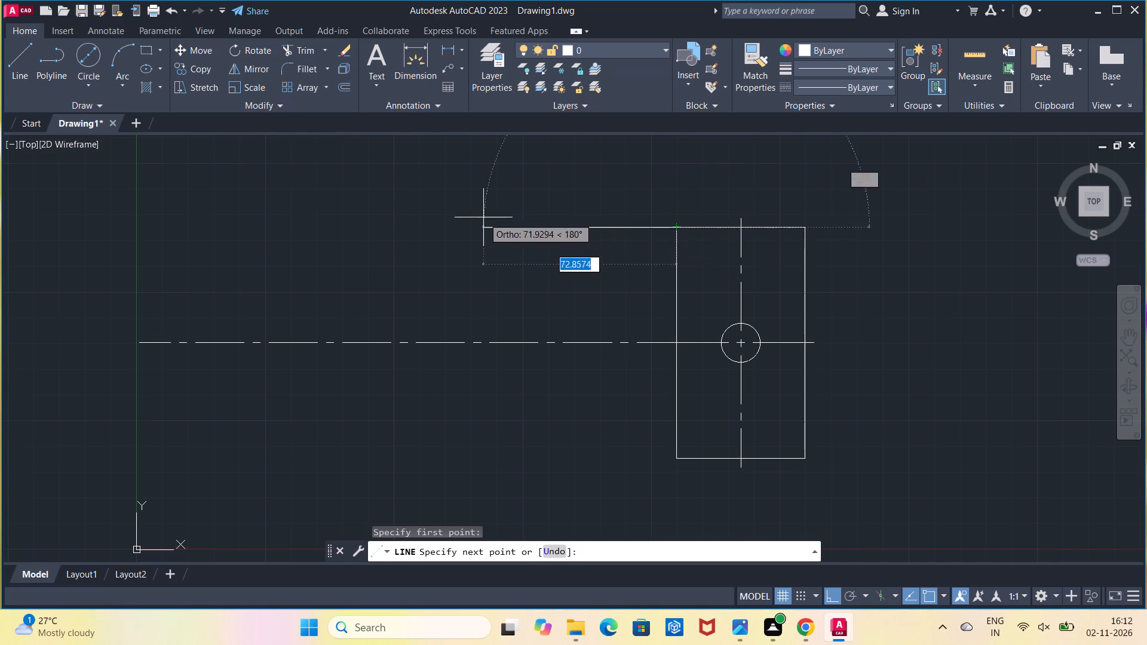
{"action": "left_click", "coordinate": [254, 223]}
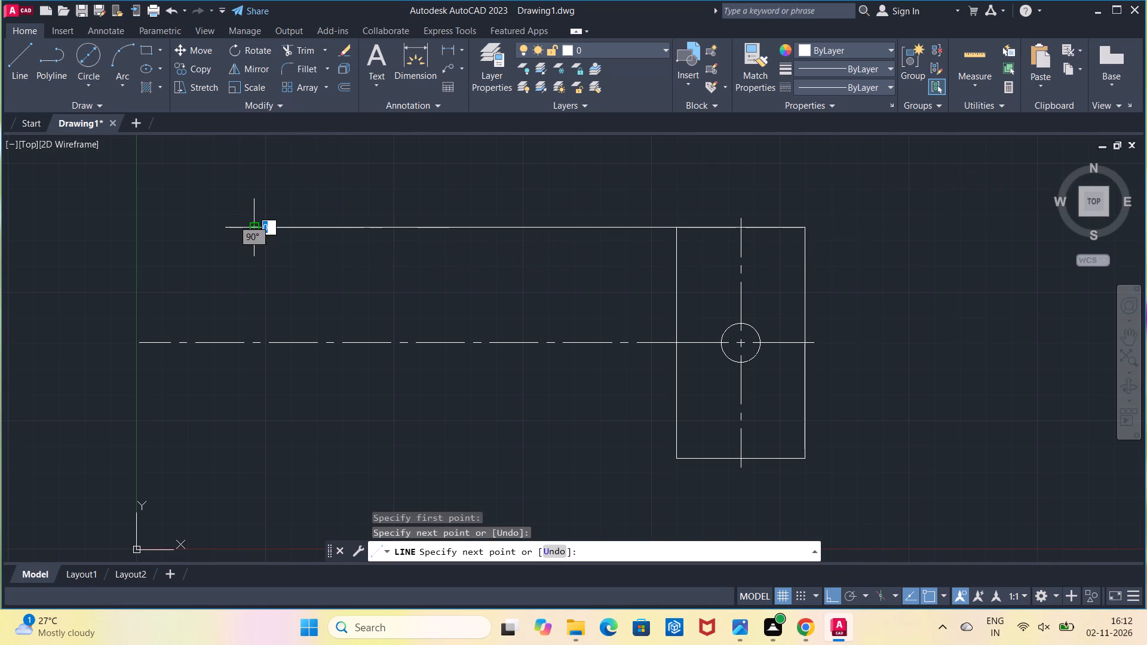
{"action": "key", "text": "Escape"}
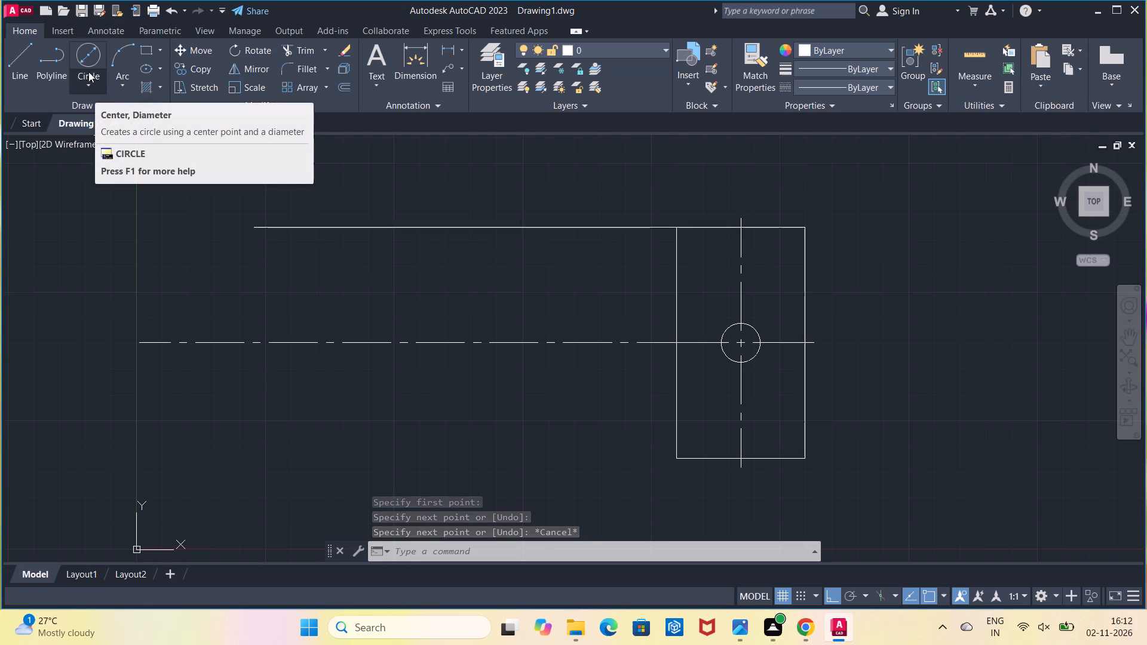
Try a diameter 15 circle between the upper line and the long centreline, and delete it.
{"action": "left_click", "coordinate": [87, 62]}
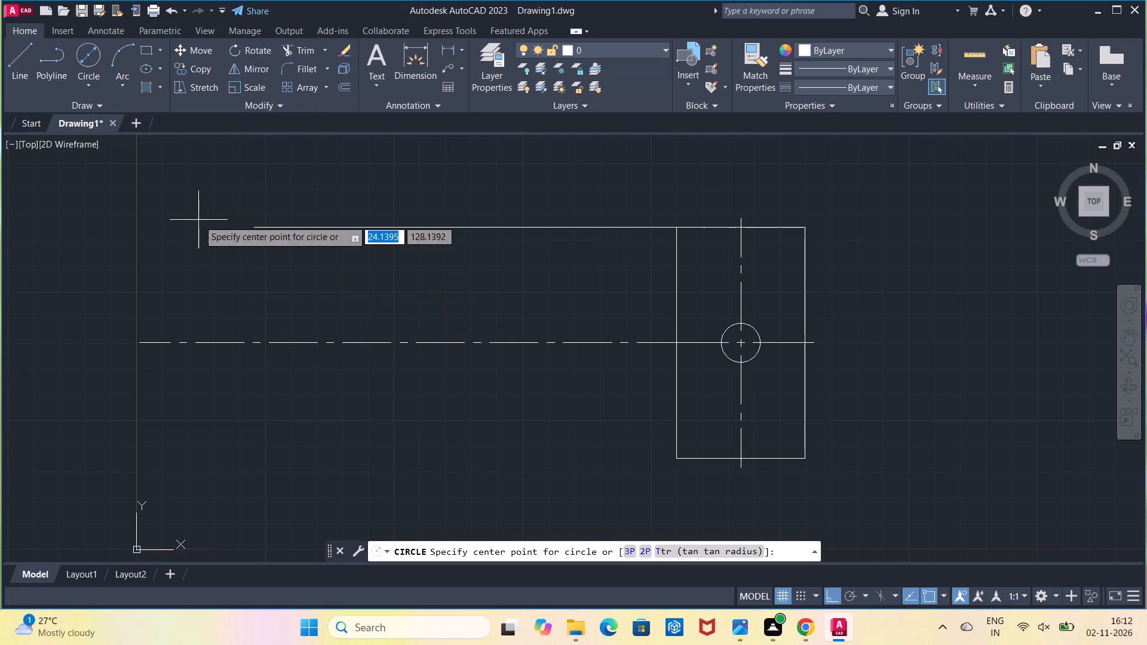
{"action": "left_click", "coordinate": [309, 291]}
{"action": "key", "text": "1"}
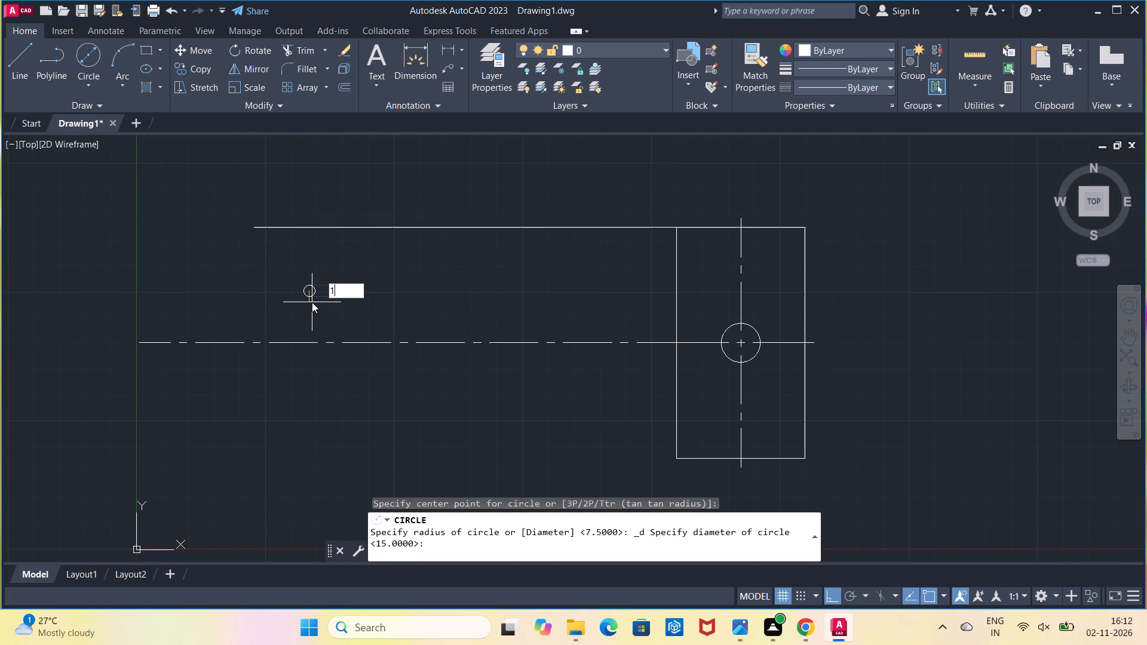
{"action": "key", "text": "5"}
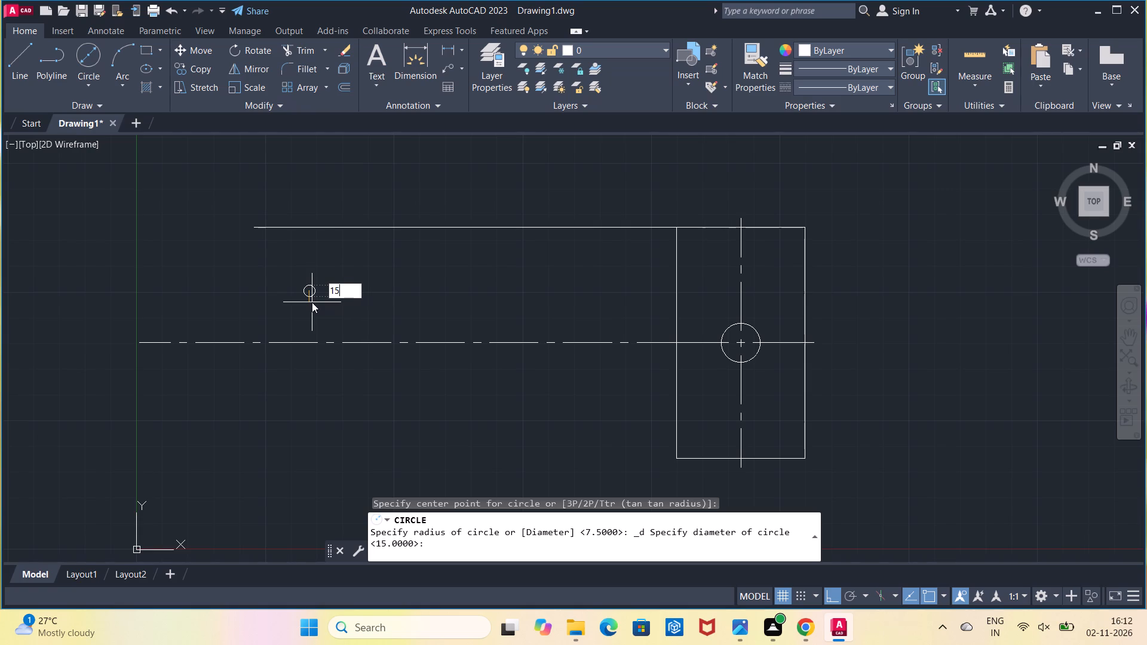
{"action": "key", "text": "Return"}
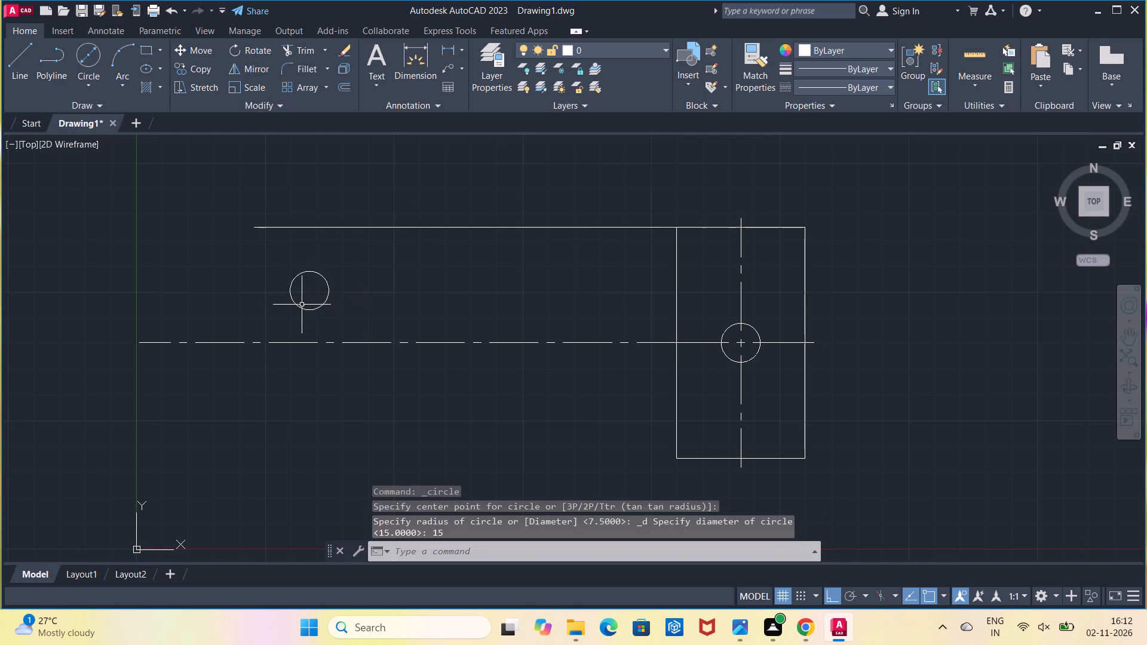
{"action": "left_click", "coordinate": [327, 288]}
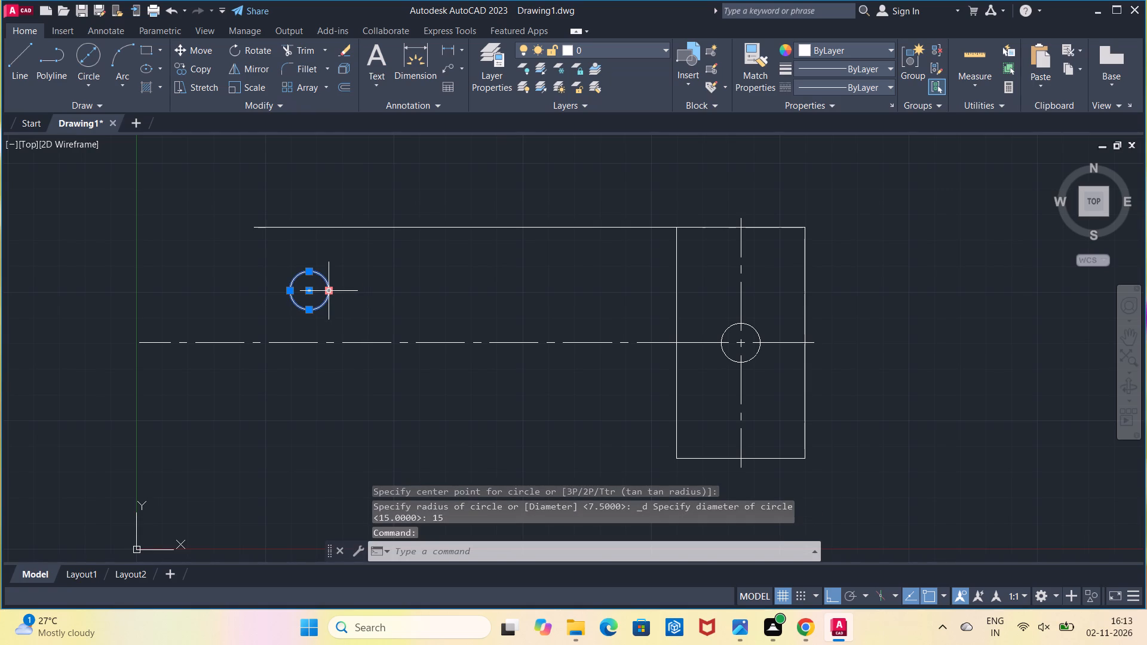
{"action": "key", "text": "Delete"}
Draw a circle of radius 15 just below the left part of the upper horizontal line.
{"action": "left_click", "coordinate": [97, 75]}
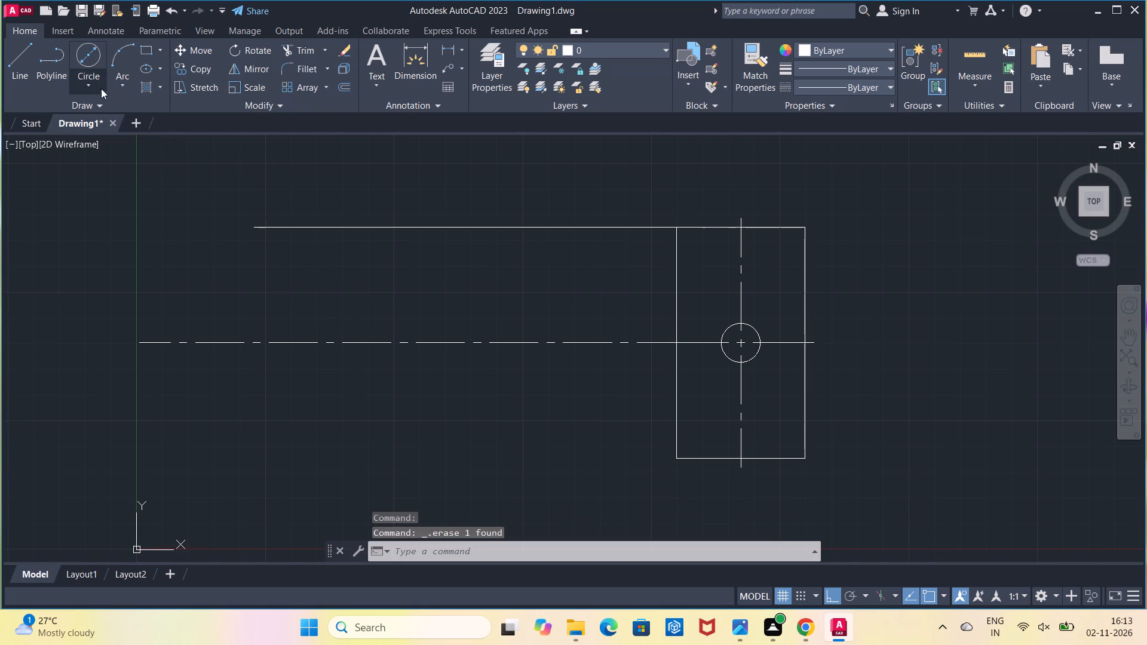
{"action": "left_click", "coordinate": [103, 102]}
{"action": "left_click", "coordinate": [340, 293]}
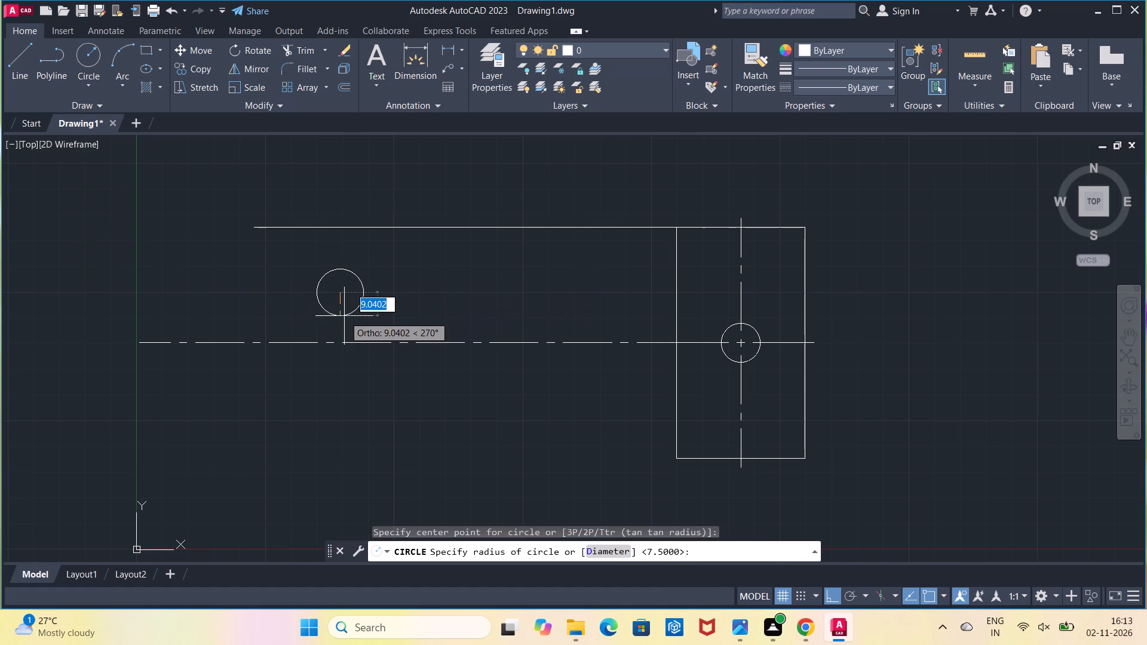
{"action": "type", "text": "15"}
{"action": "key", "text": "Return"}
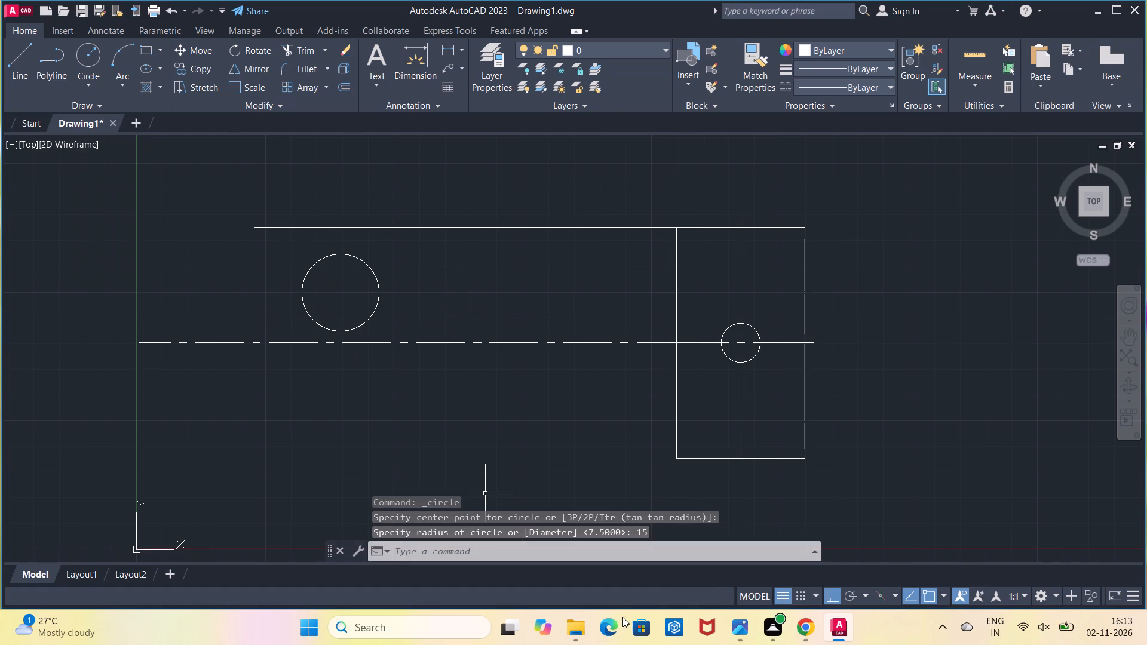
With Ortho off, move the radius 15 circle by its top quadrant to the left end of the upper line.
{"action": "left_click", "coordinate": [825, 598]}
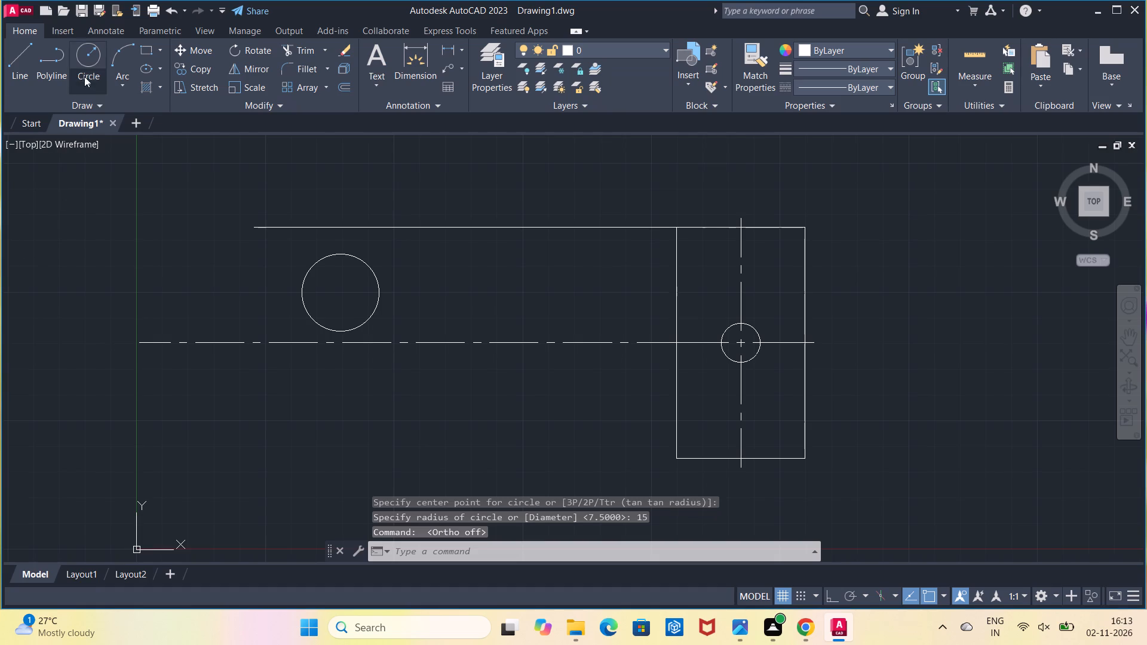
{"action": "left_click", "coordinate": [185, 51]}
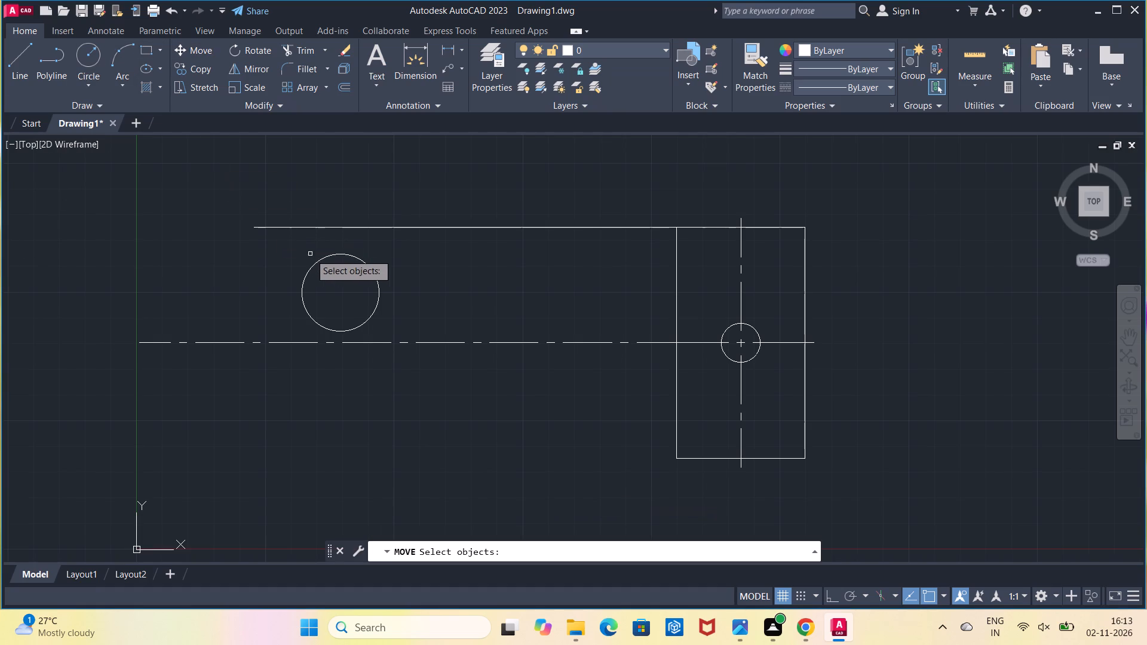
{"action": "left_click", "coordinate": [320, 258]}
{"action": "key", "text": "Return"}
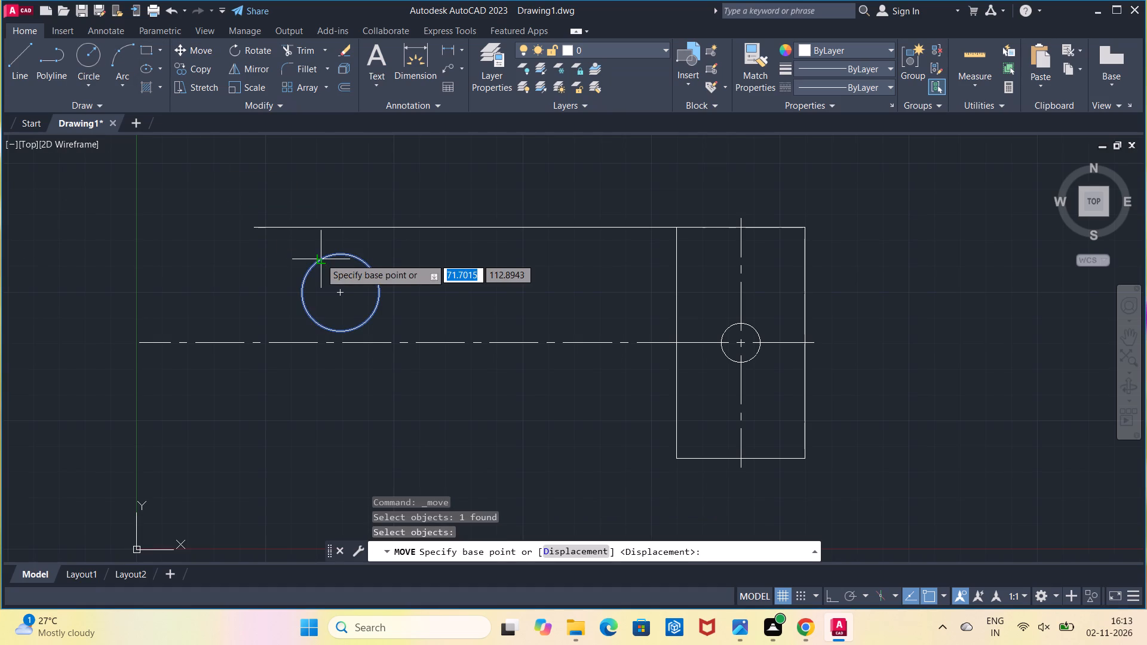
{"action": "left_click", "coordinate": [337, 255]}
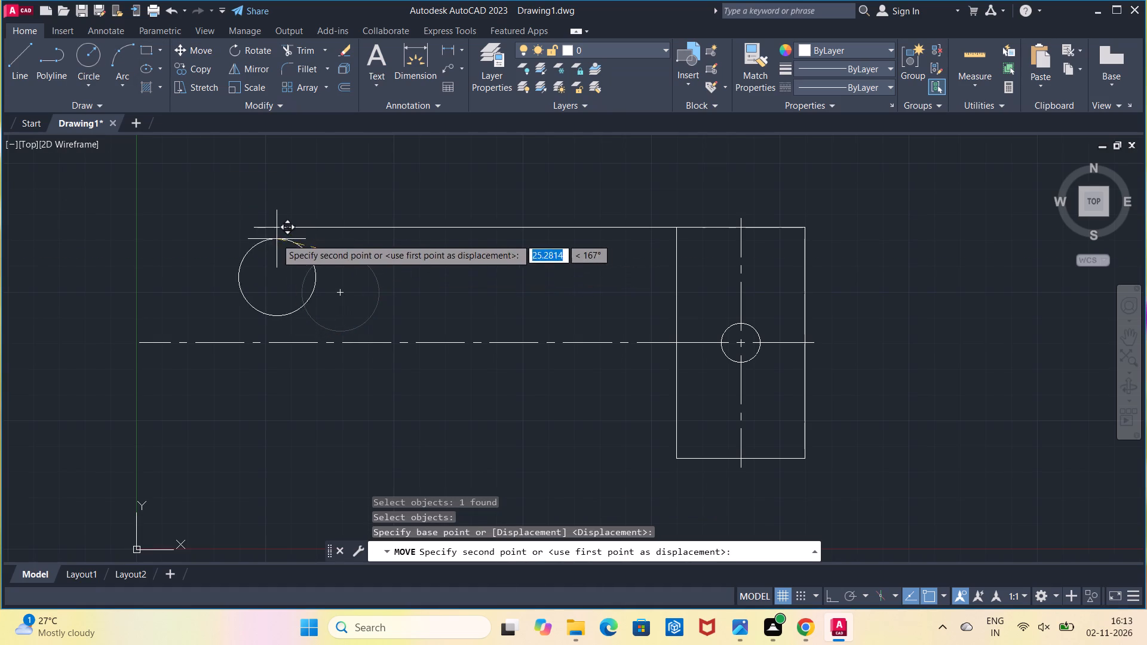
{"action": "left_click", "coordinate": [258, 225]}
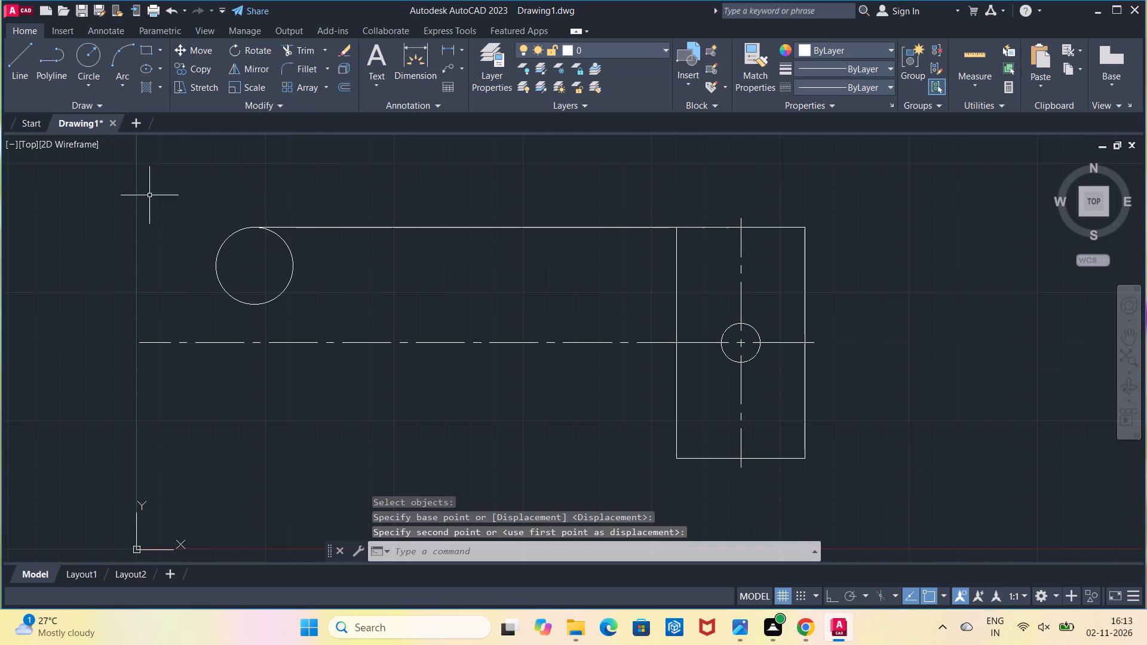
Draw a concentric circle of radius 10 inside the radius 15 circle.
{"action": "left_click", "coordinate": [86, 65]}
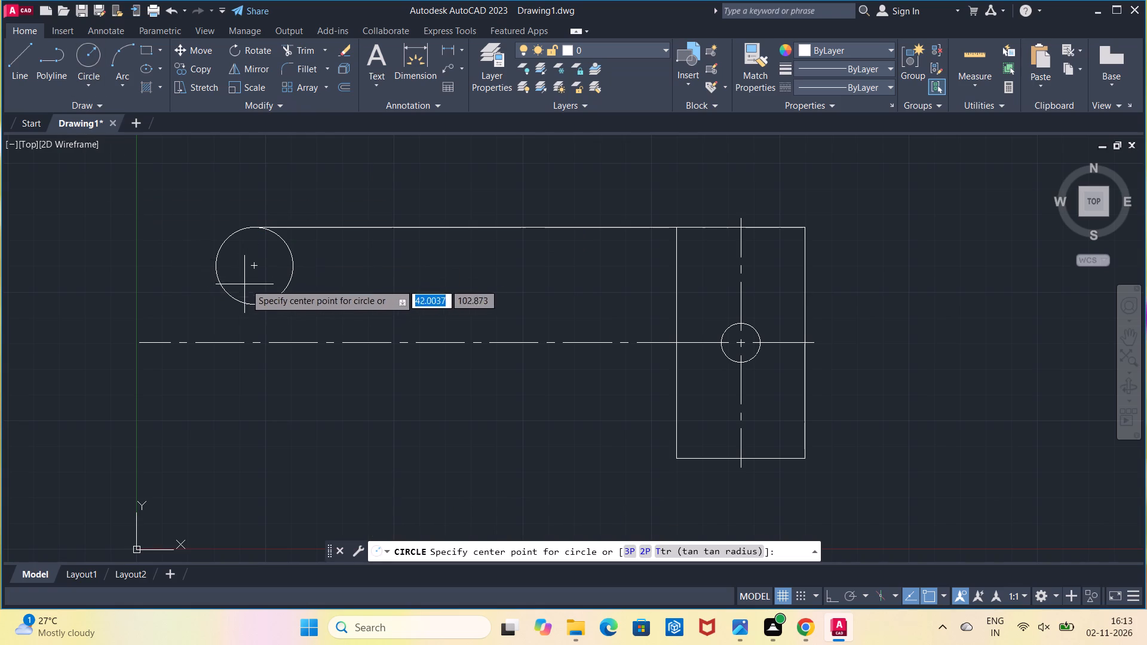
{"action": "left_click", "coordinate": [253, 269]}
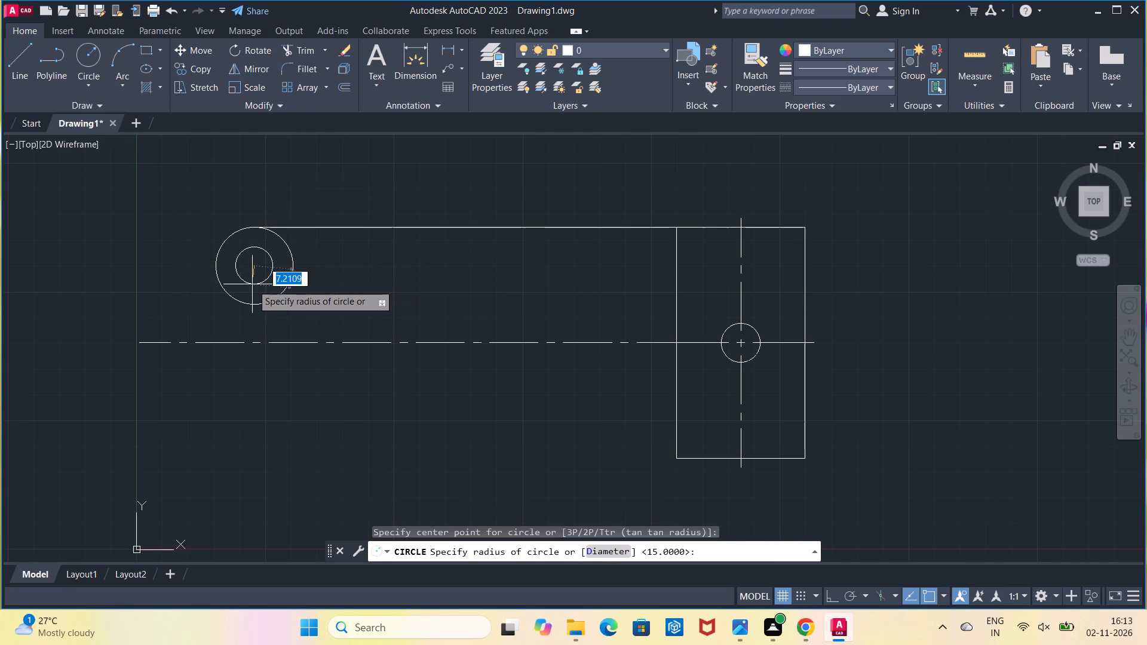
{"action": "type", "text": "10"}
{"action": "key", "text": "Return"}
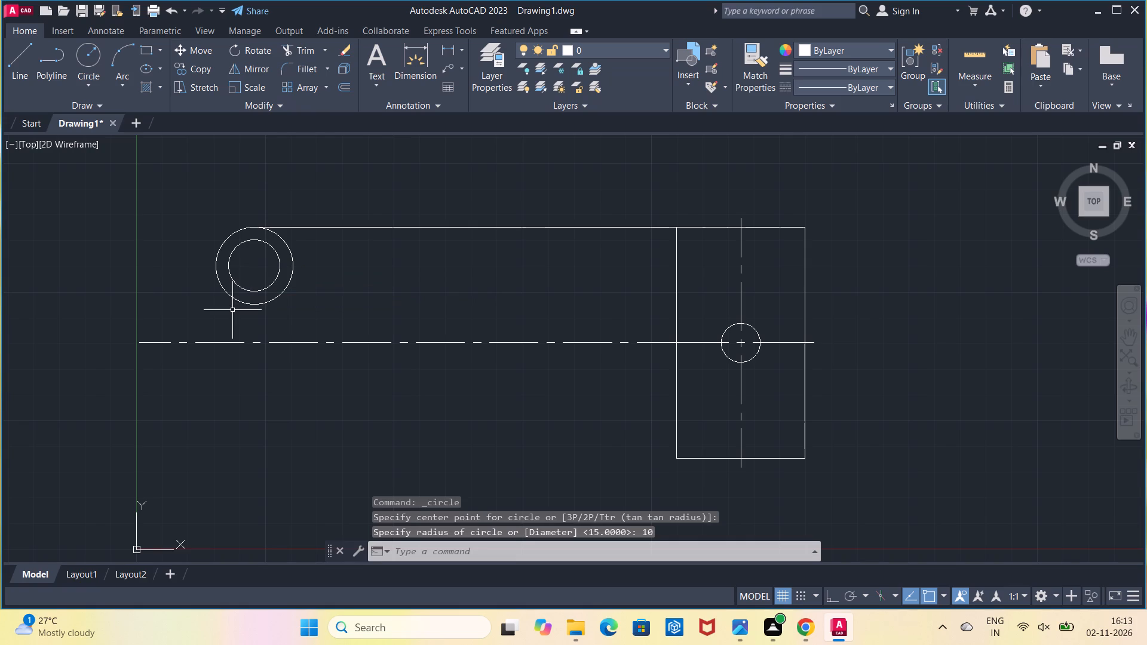
Check the outer circle's width with a linear dimension between its left and right quadrants, without placing it.
{"action": "left_click", "coordinate": [450, 51]}
{"action": "left_click", "coordinate": [219, 265]}
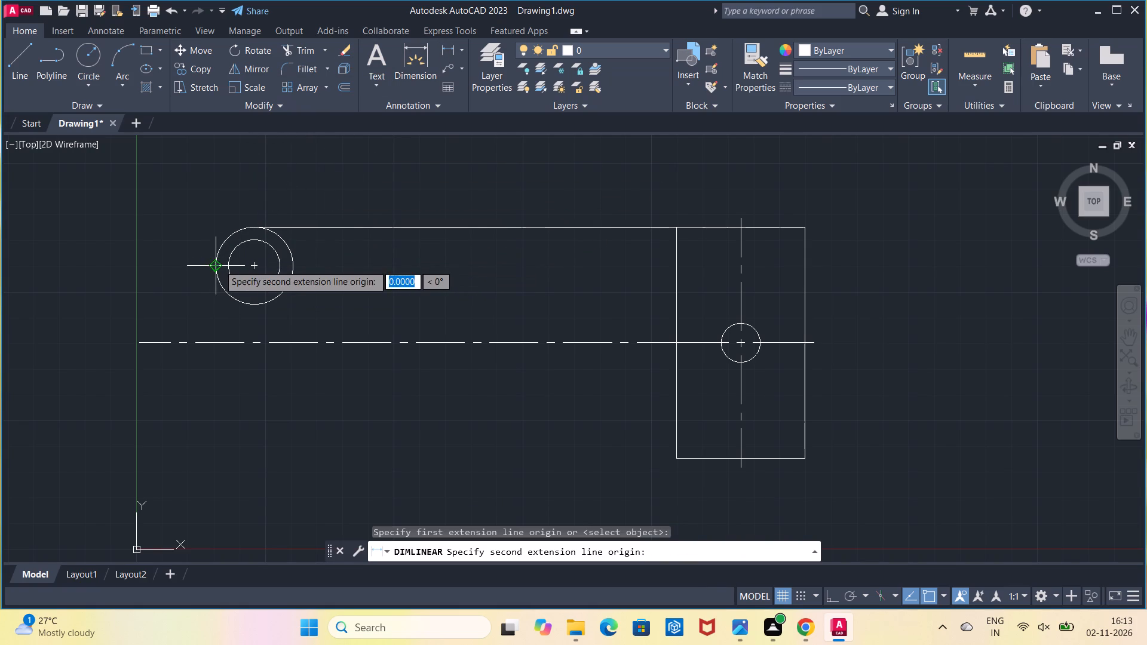
{"action": "left_click", "coordinate": [290, 268]}
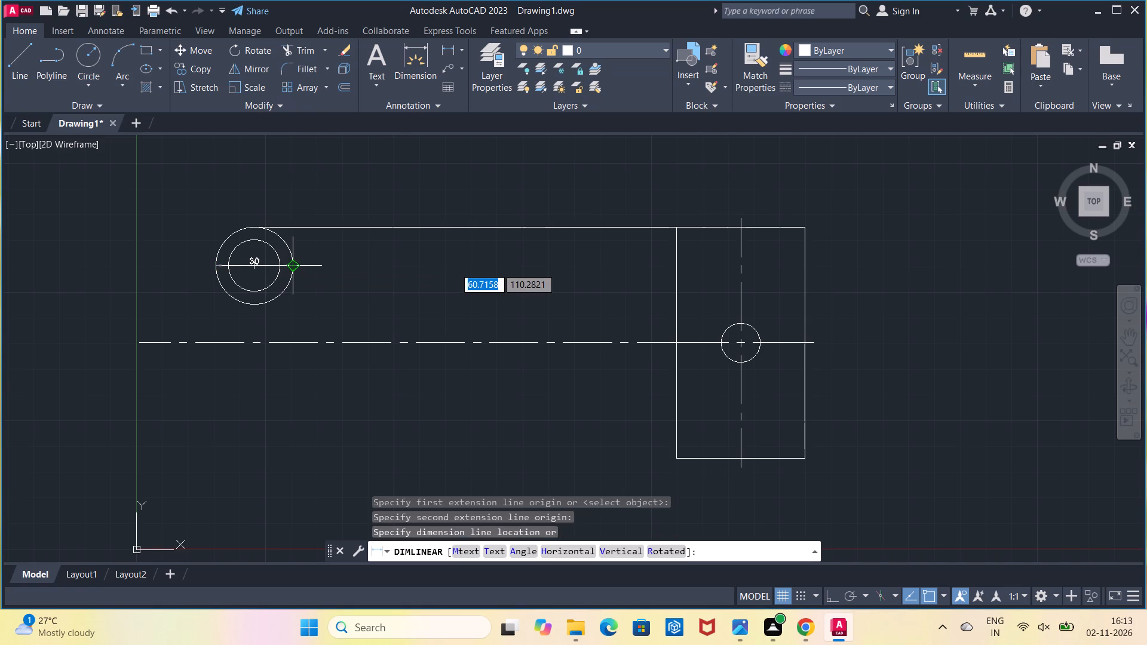
{"action": "key", "text": "Escape"}
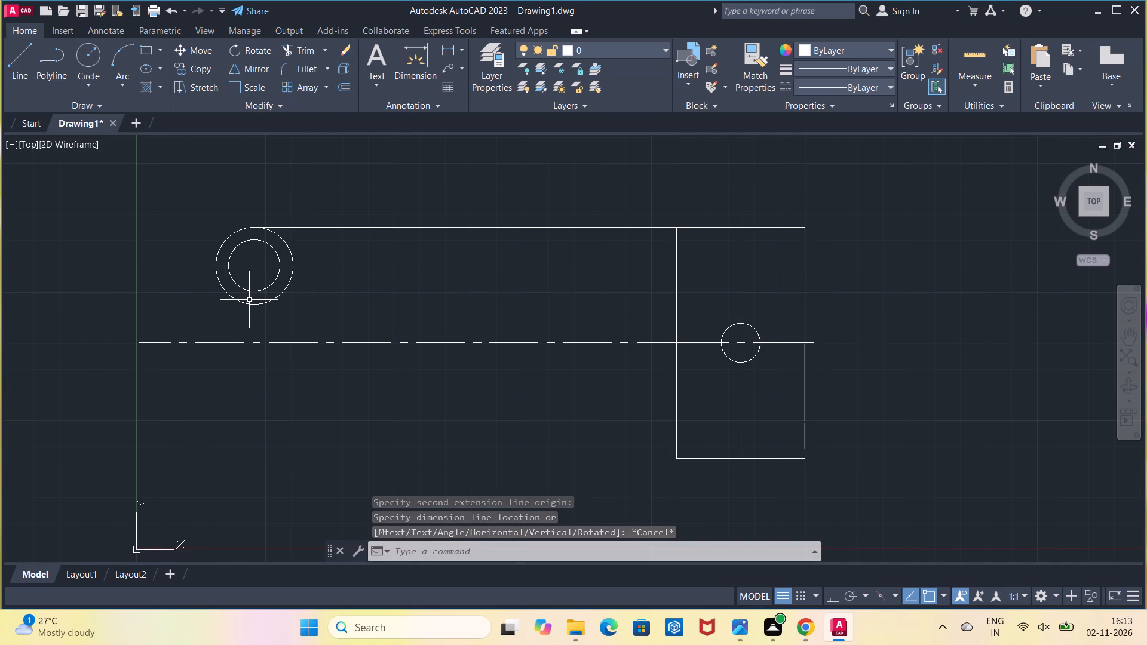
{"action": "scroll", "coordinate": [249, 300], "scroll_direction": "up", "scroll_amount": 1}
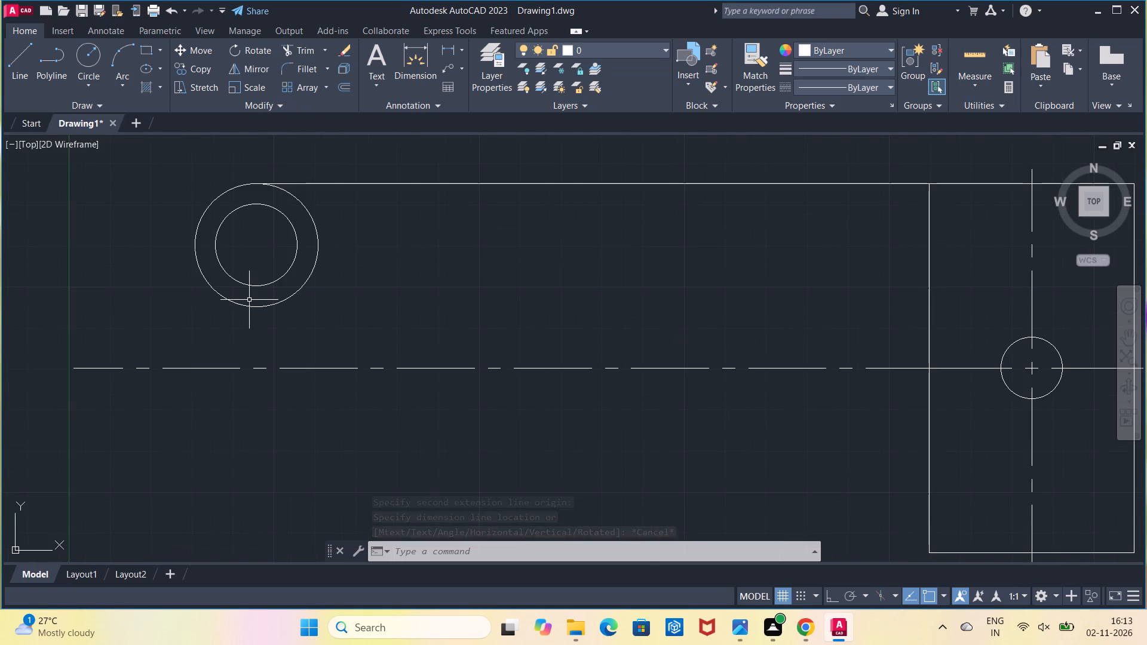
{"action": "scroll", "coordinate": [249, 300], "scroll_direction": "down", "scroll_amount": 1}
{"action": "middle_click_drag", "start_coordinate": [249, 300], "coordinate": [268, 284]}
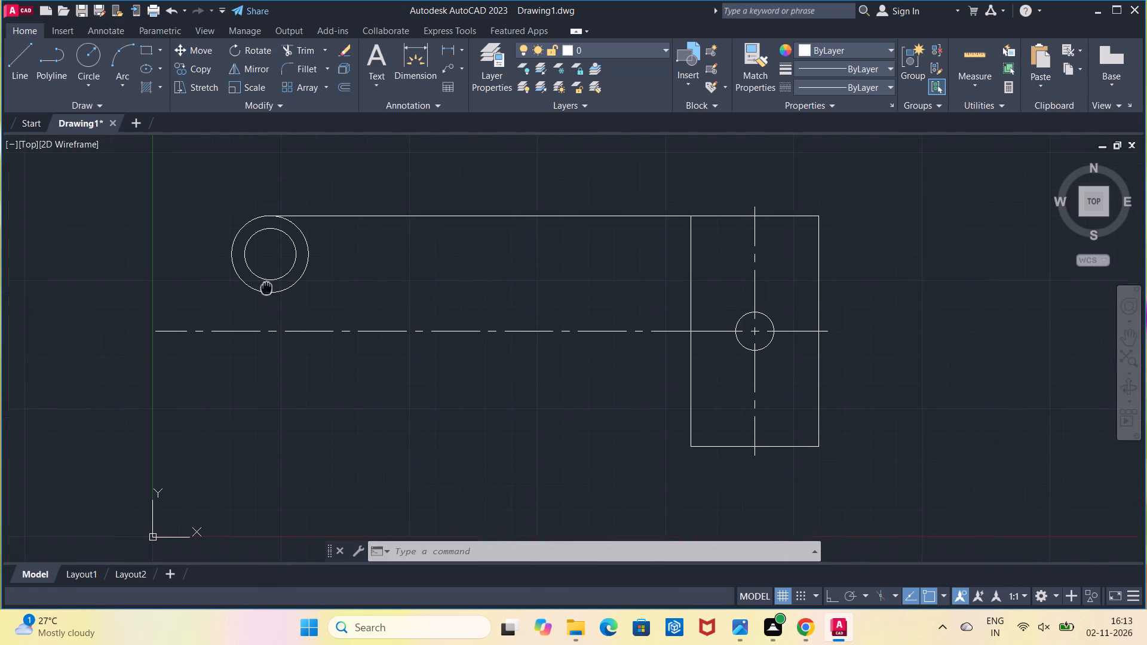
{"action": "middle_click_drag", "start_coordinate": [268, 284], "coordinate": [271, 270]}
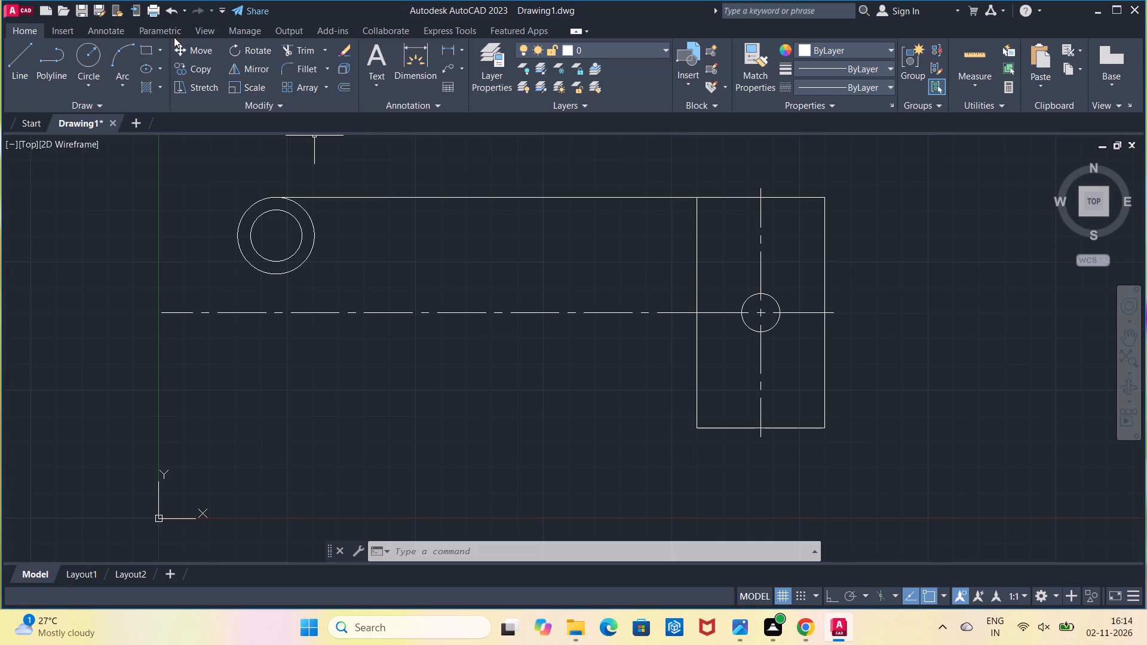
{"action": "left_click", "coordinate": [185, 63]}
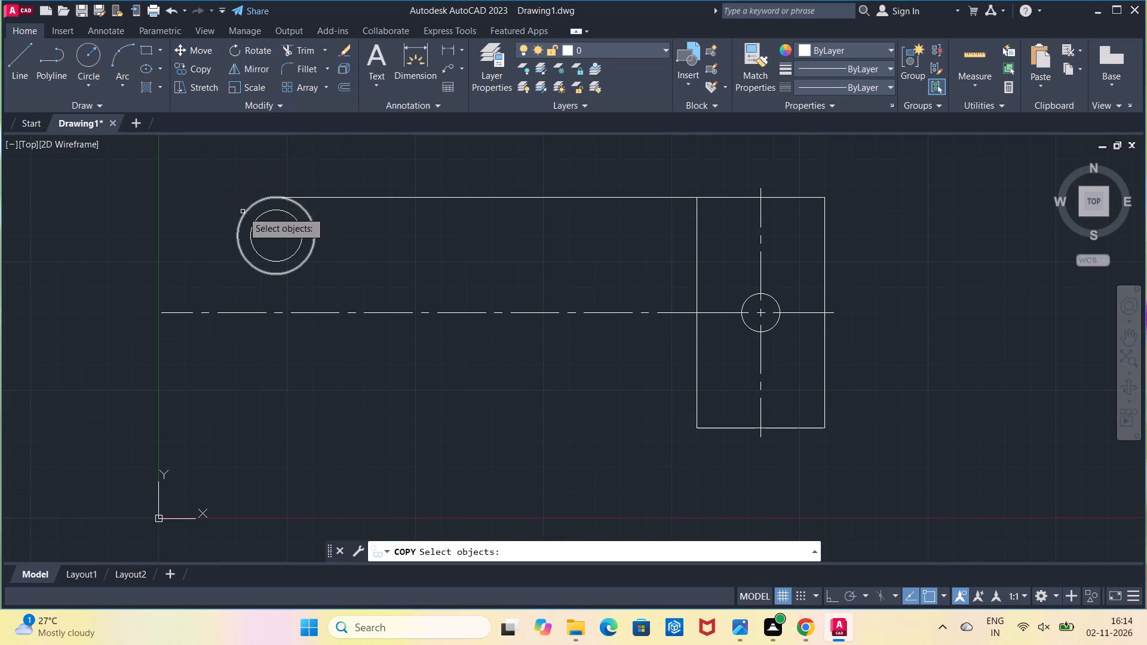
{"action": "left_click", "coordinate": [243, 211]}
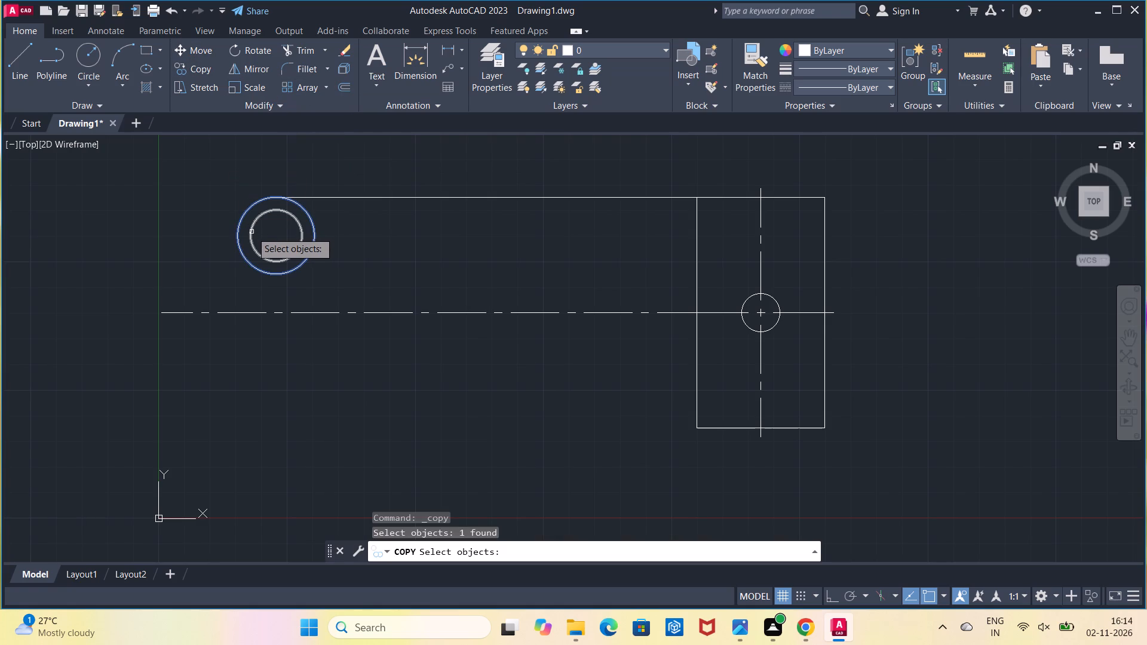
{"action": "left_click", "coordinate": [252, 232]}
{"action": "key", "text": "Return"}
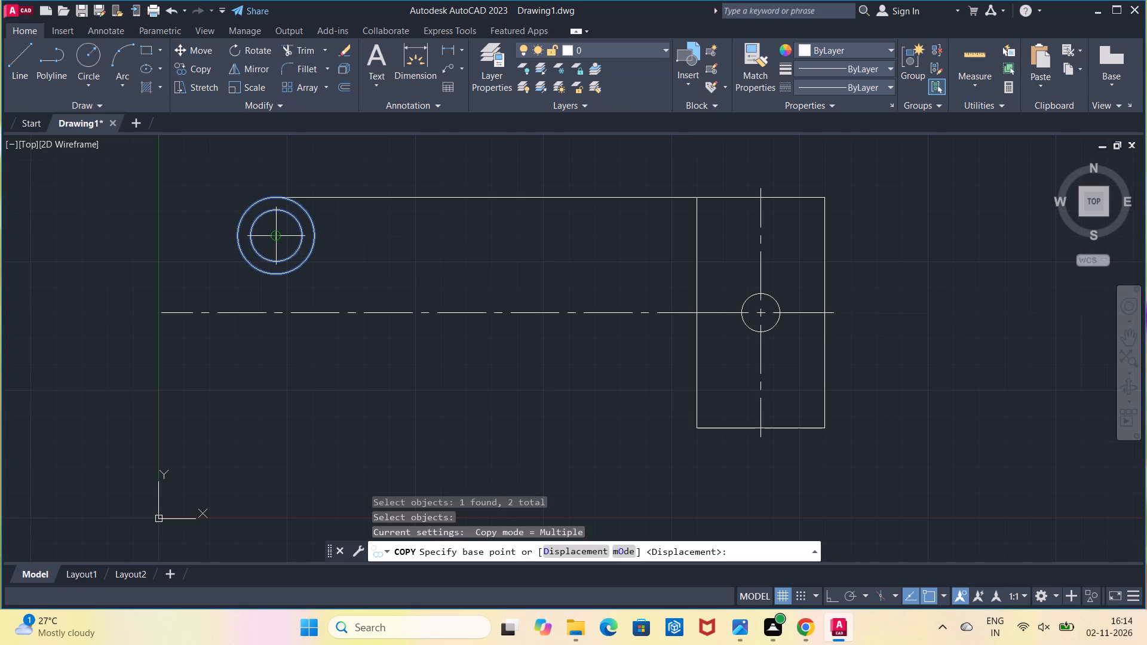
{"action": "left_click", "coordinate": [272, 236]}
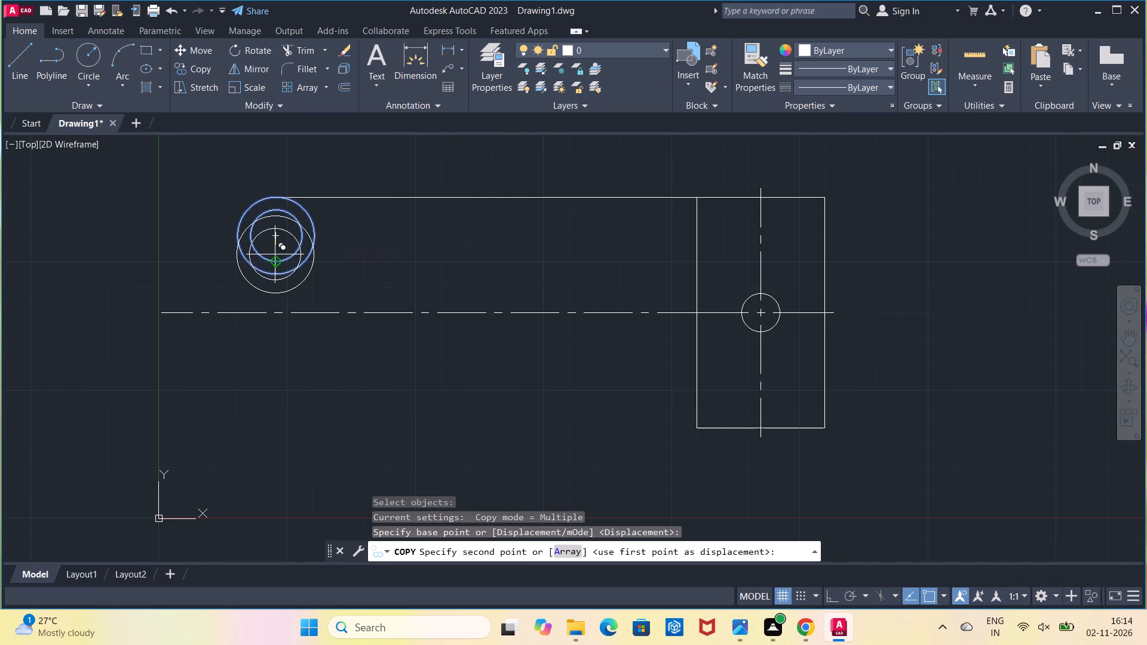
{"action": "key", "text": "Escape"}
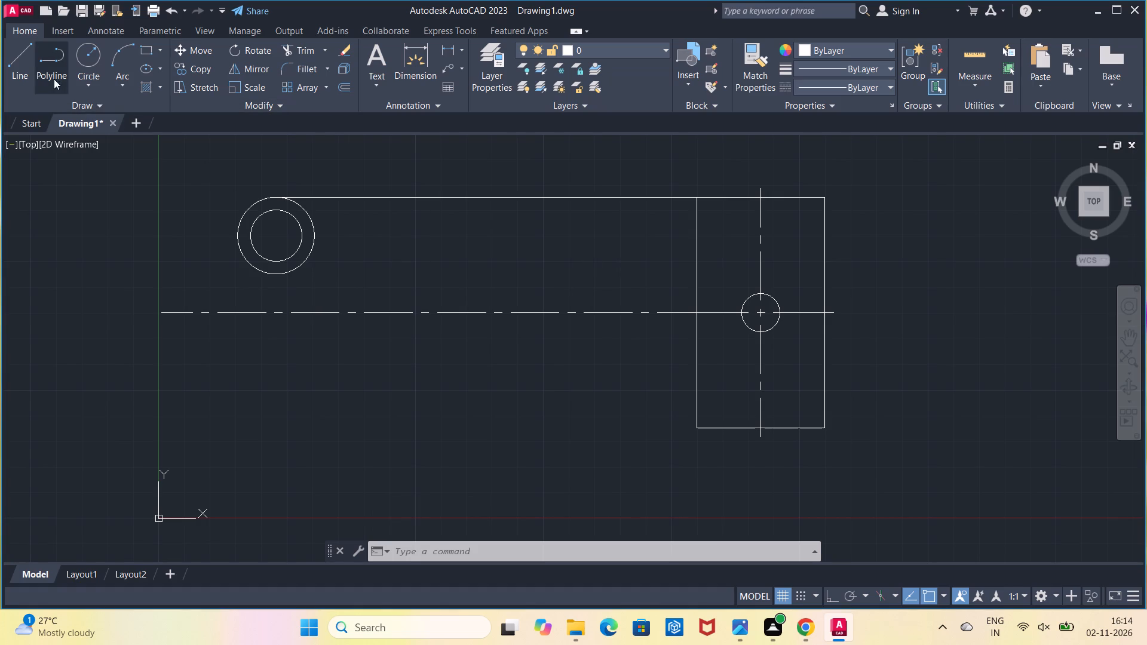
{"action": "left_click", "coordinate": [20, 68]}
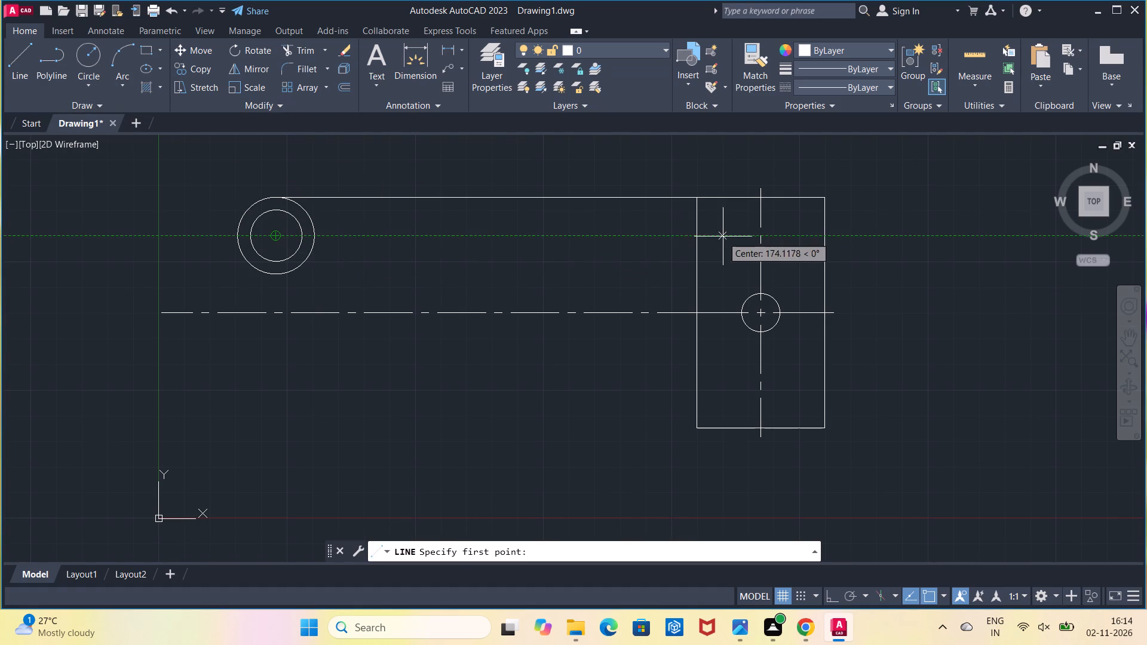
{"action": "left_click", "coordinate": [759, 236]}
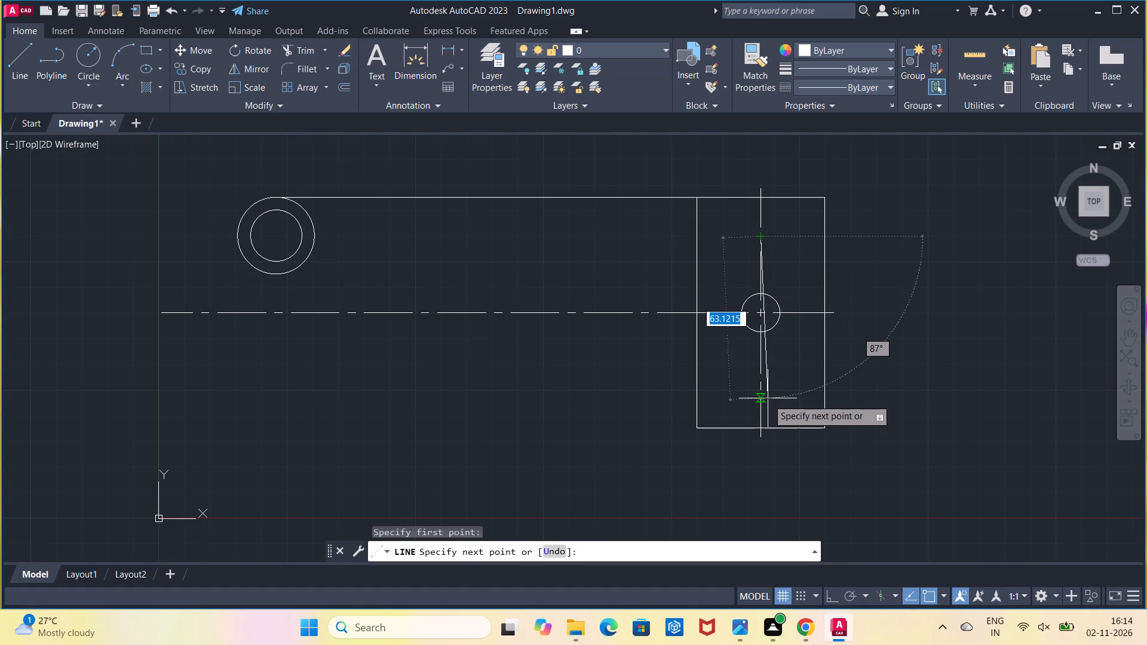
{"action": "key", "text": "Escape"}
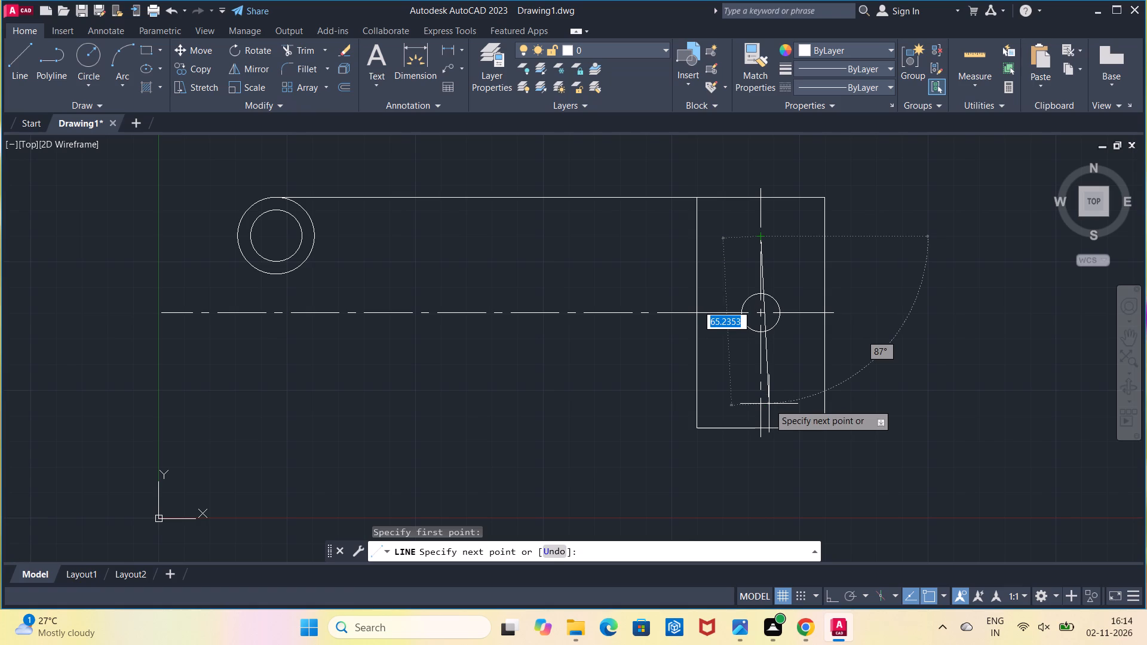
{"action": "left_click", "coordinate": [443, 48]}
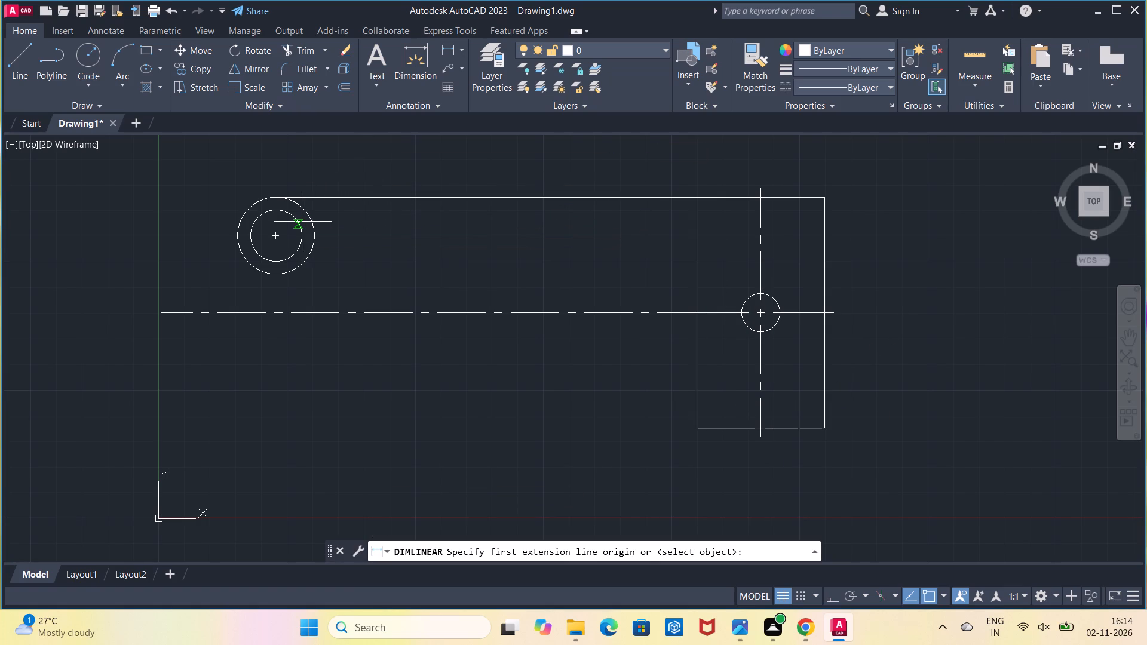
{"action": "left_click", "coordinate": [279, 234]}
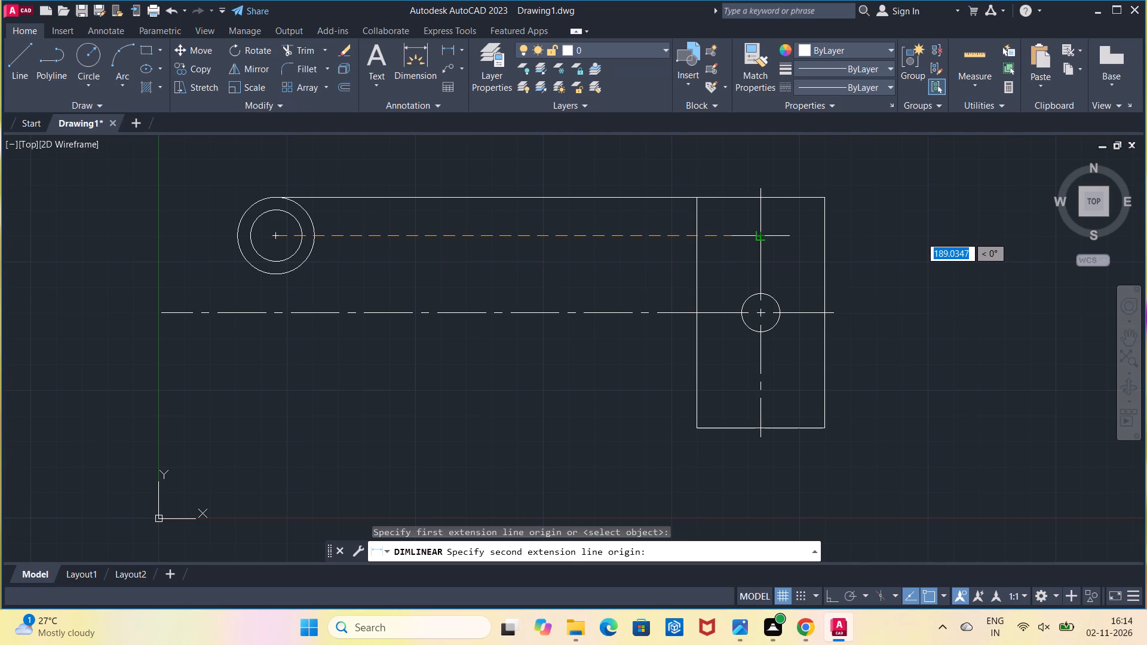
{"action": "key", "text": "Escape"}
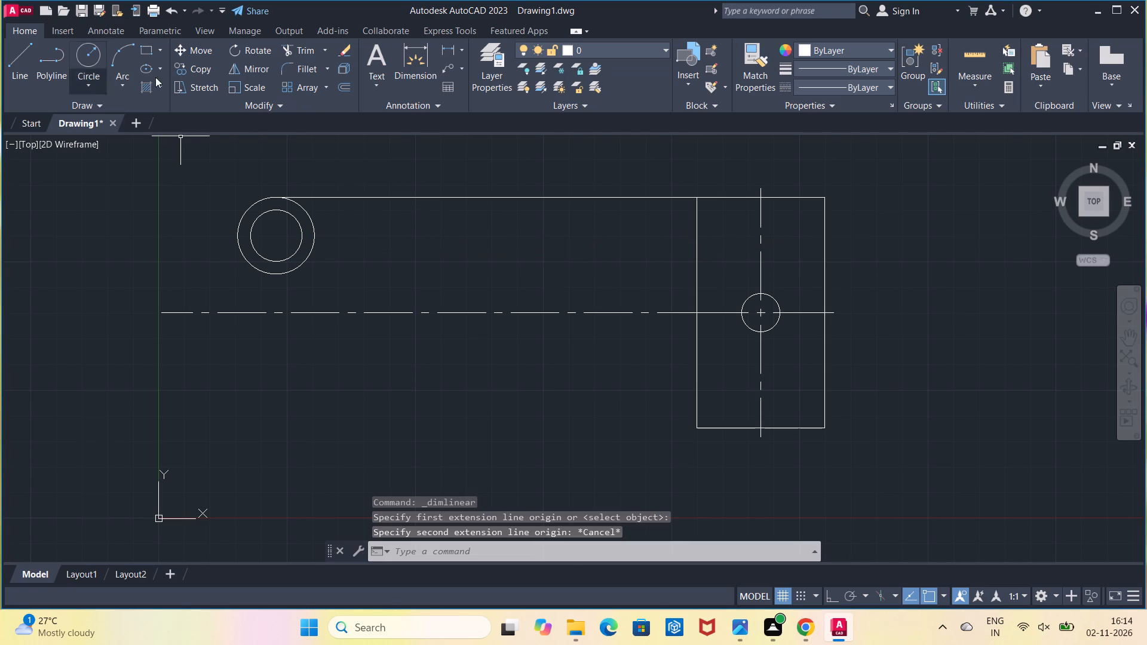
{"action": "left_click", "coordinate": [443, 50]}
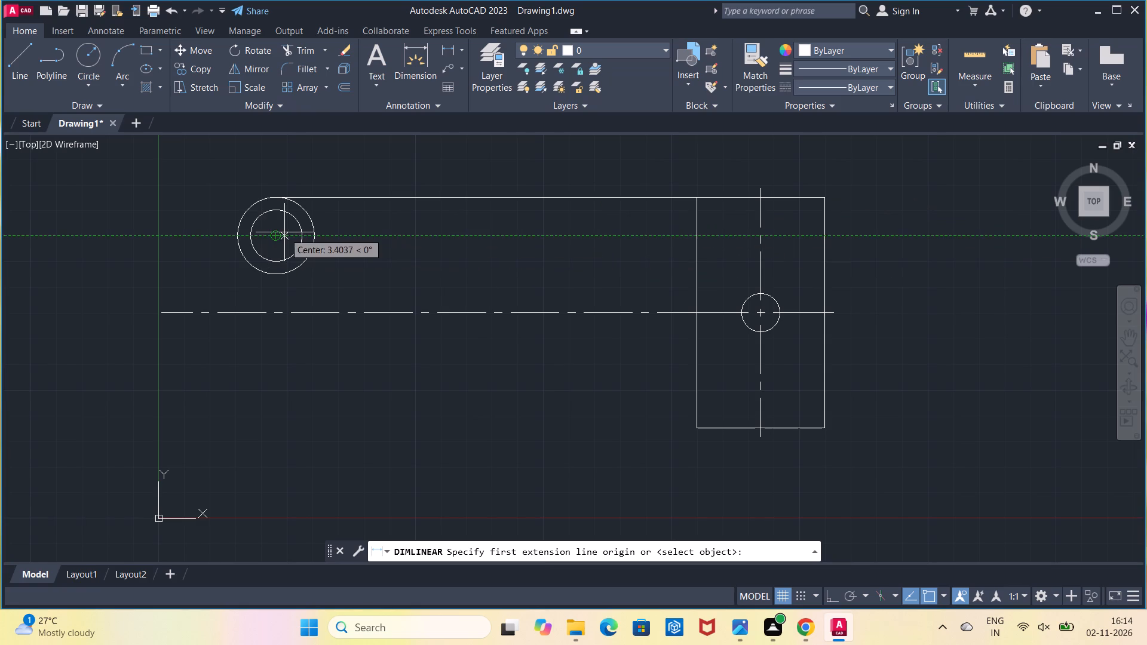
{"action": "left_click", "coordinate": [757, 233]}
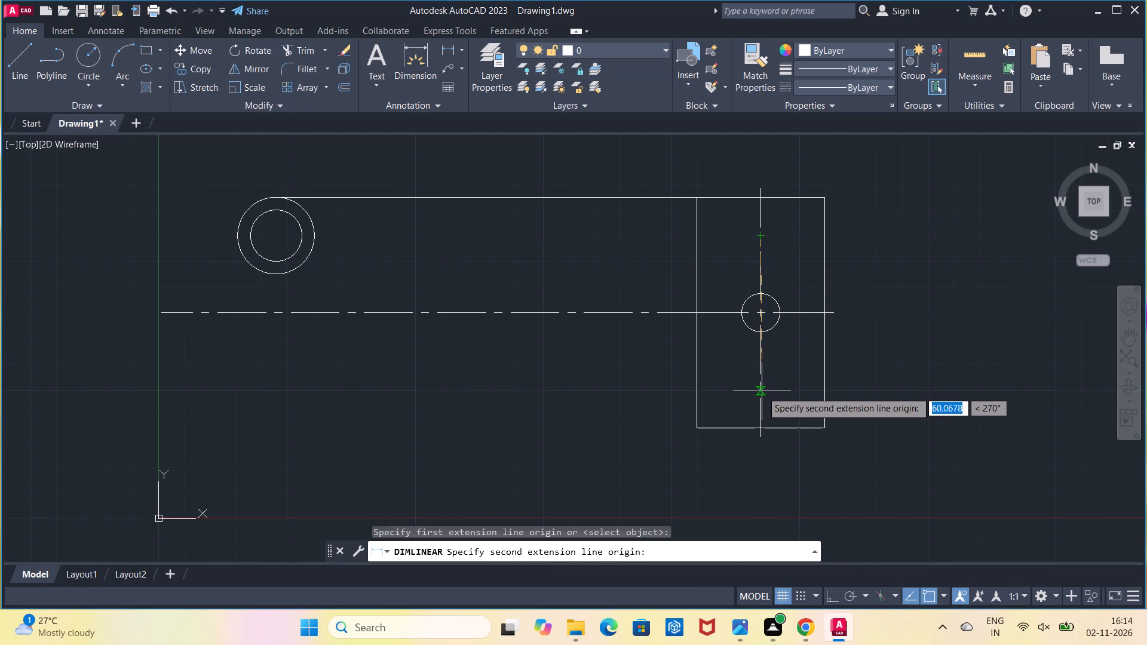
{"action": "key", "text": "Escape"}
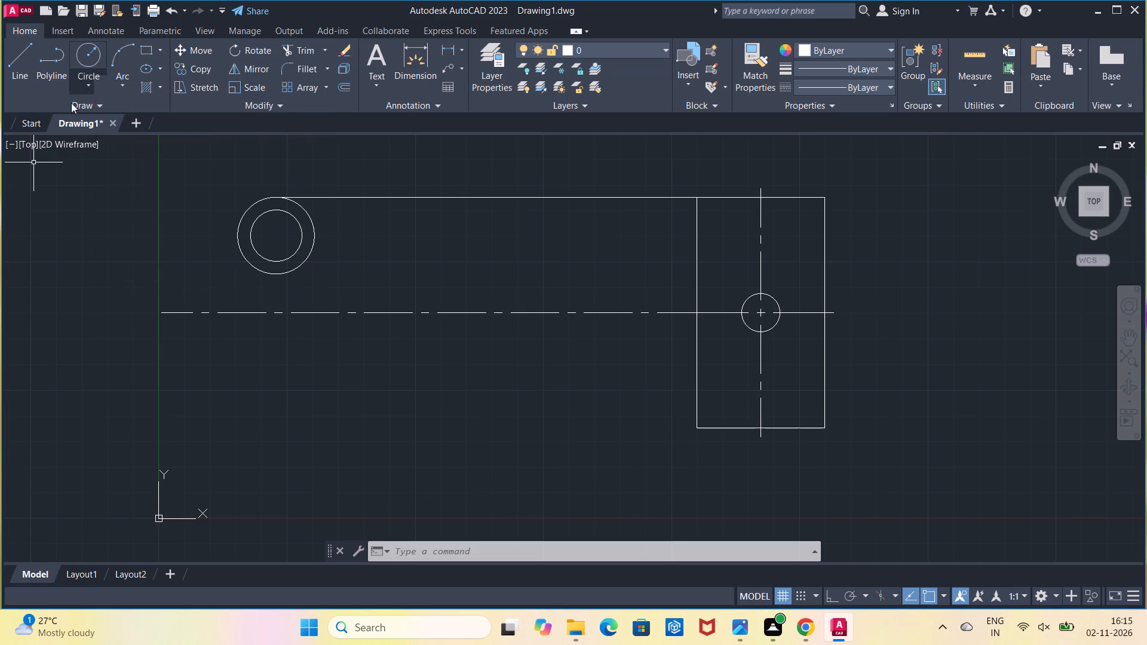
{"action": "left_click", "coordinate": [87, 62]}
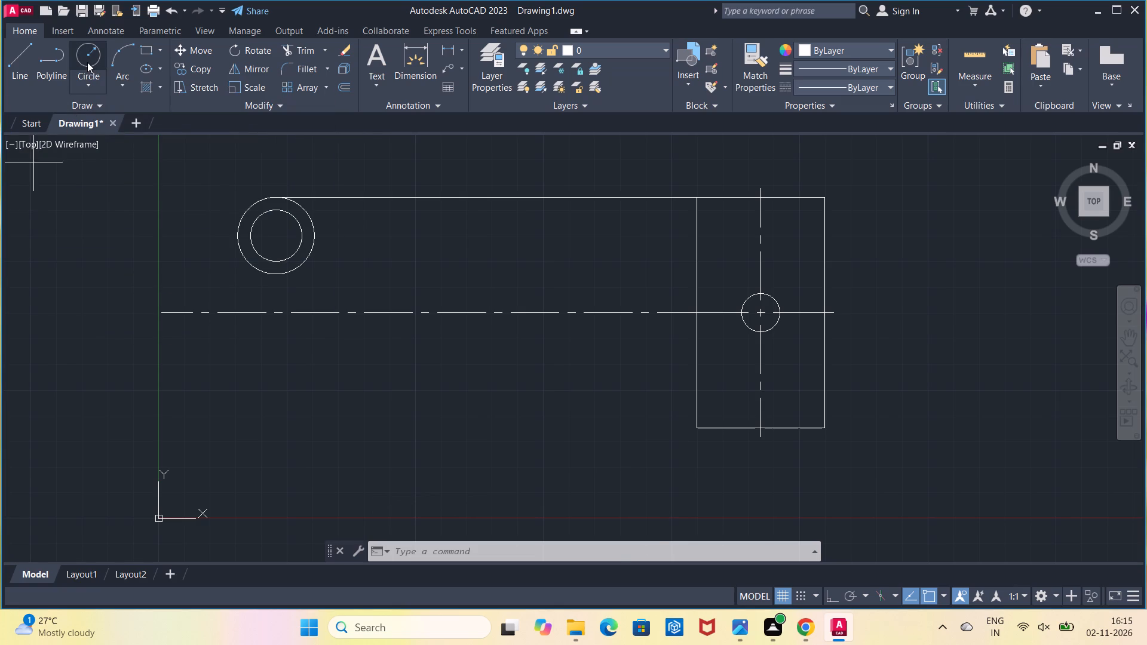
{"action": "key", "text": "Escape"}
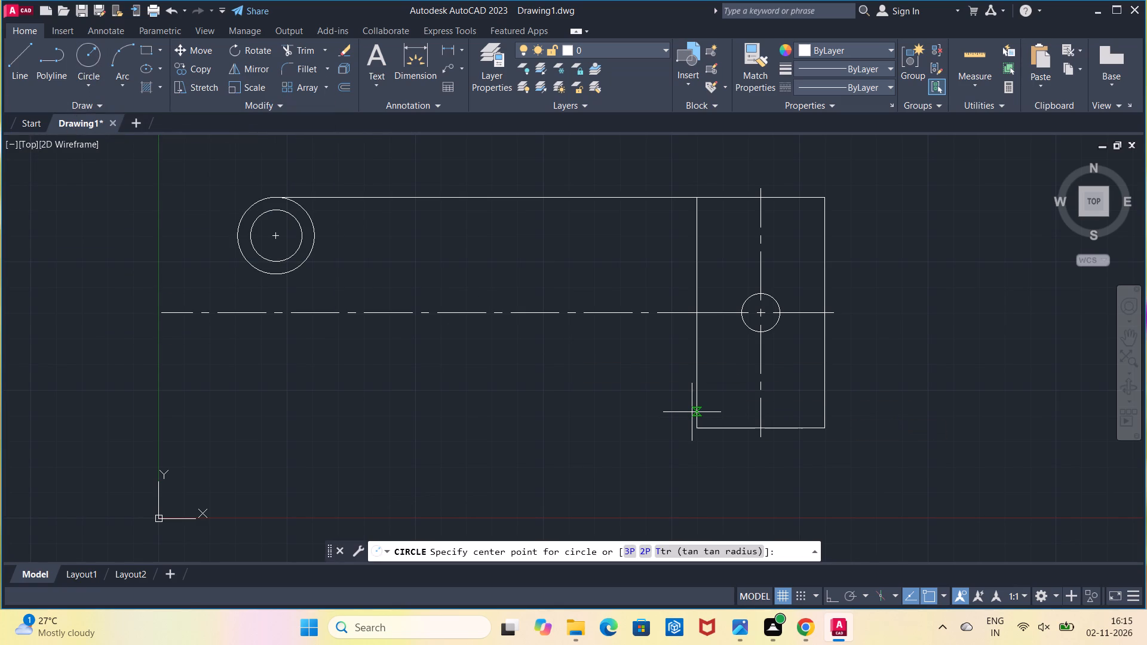
Measure the upper line from the outer circle's top quadrant to the rectangle's upper-left corner with a linear dimension, without placing it.
{"action": "left_click", "coordinate": [453, 53]}
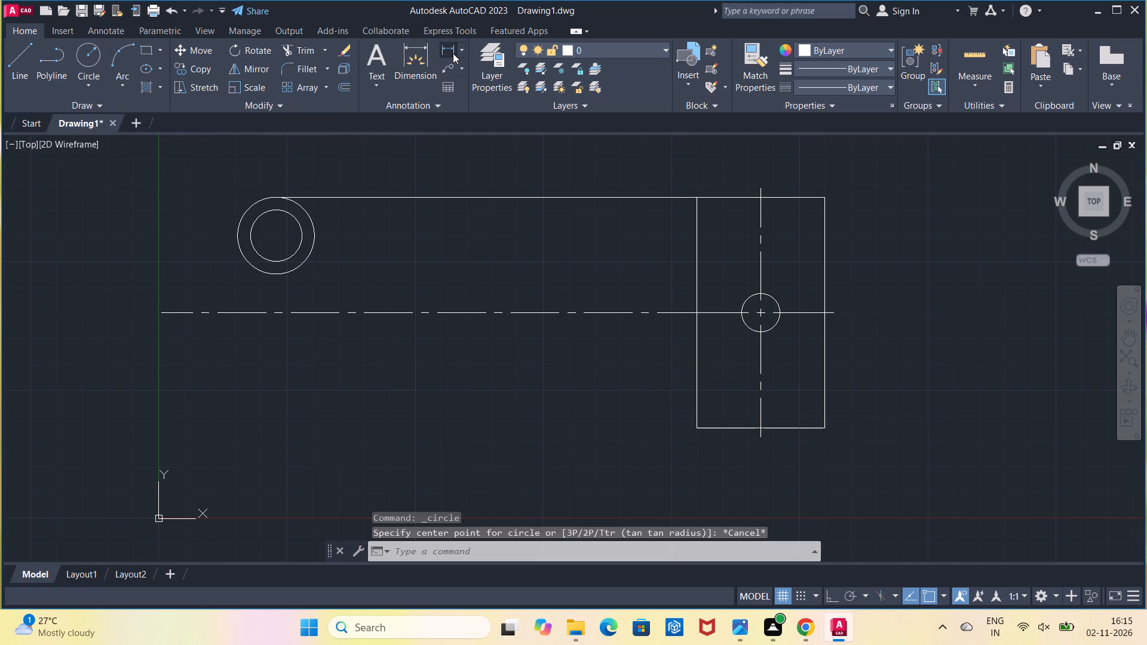
{"action": "left_click", "coordinate": [274, 195]}
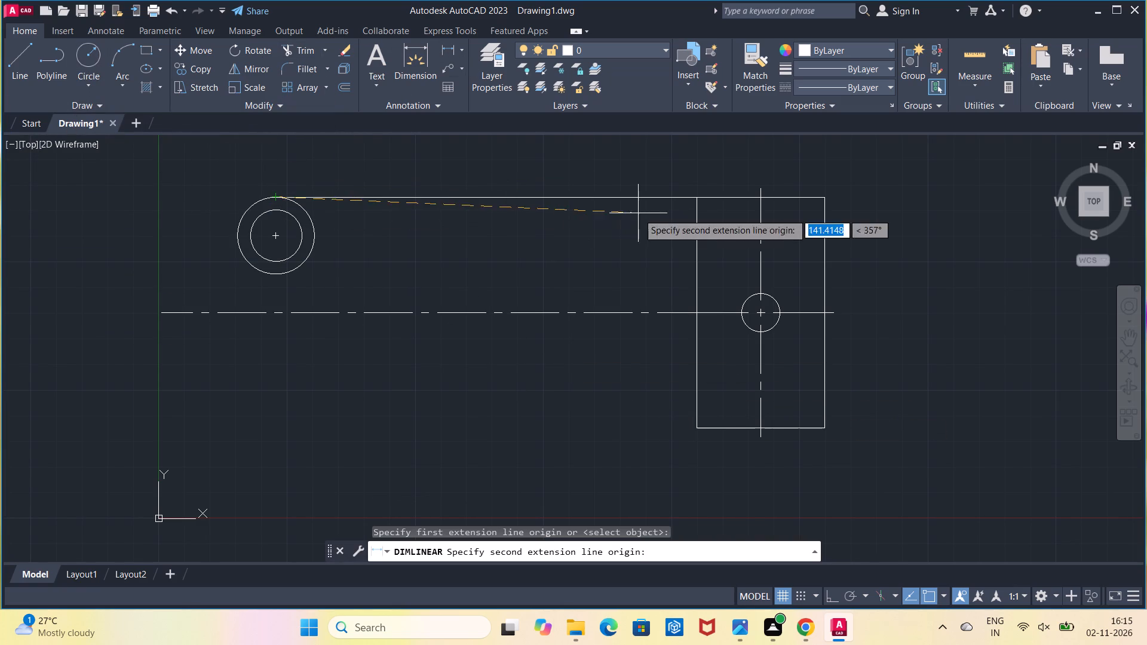
{"action": "left_click", "coordinate": [698, 199]}
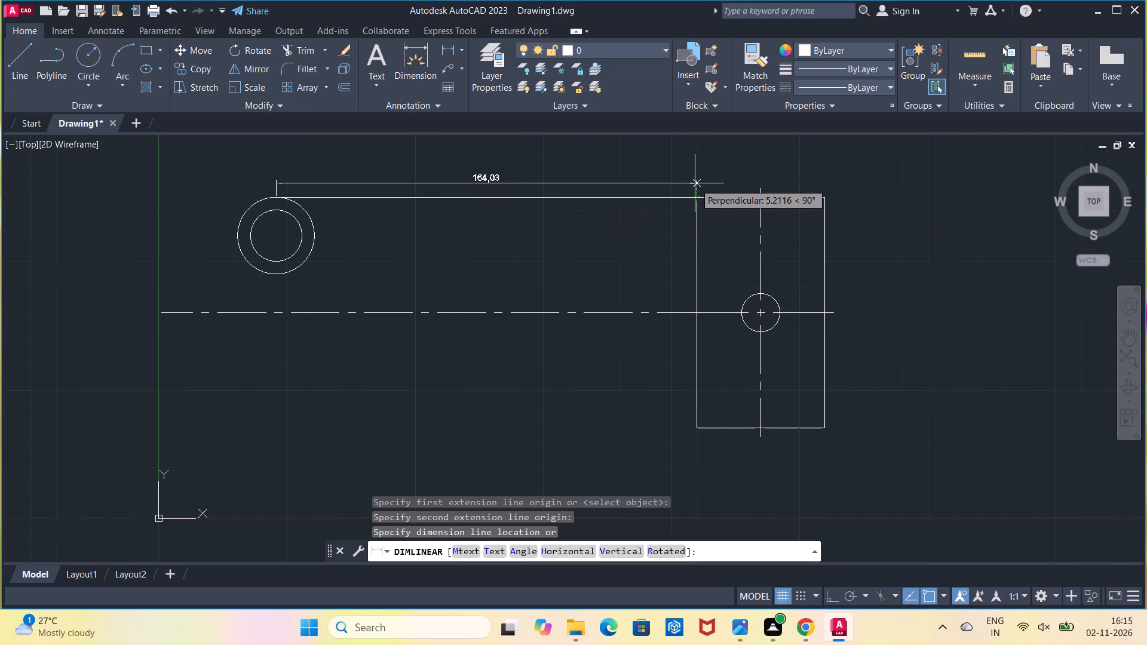
{"action": "key", "text": "Escape"}
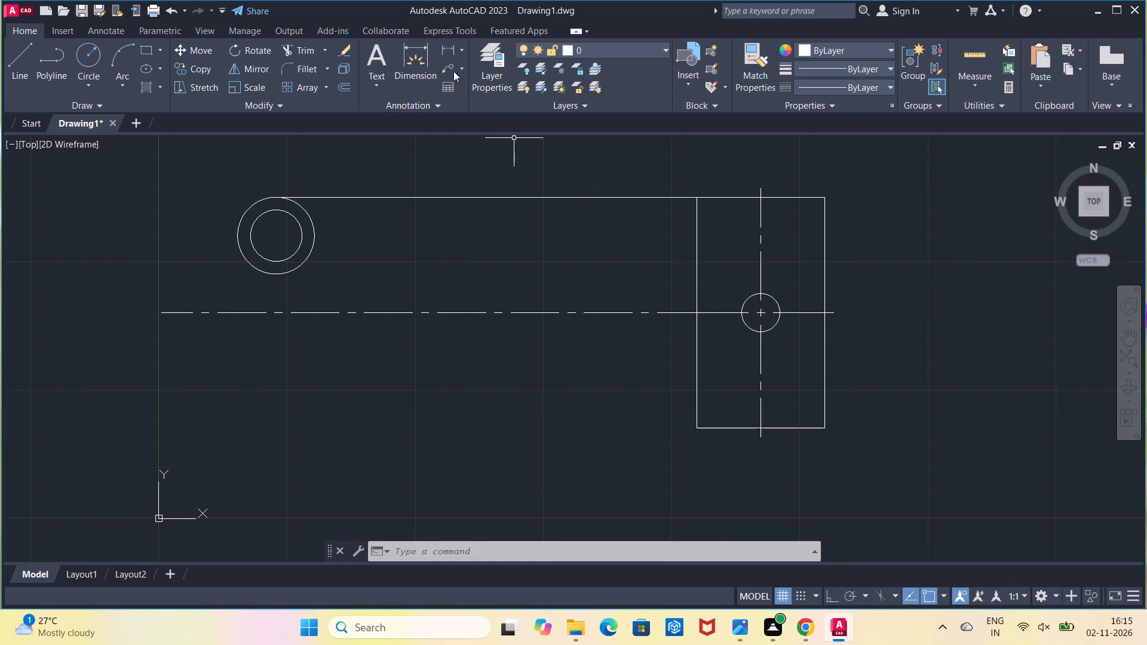
{"action": "left_click", "coordinate": [452, 50]}
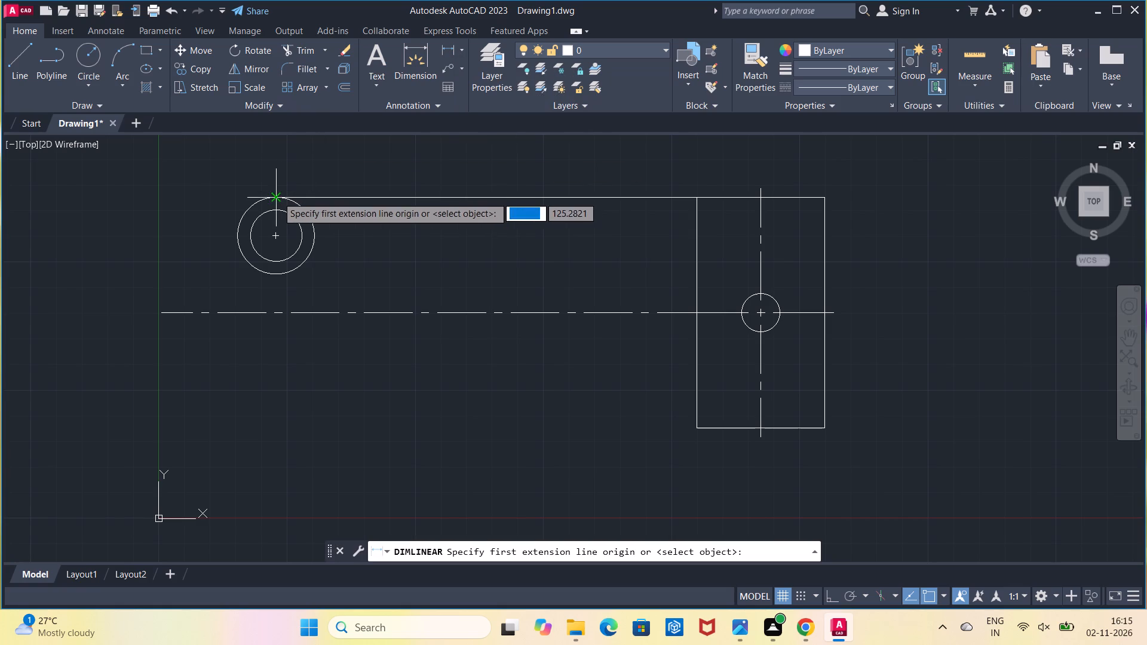
{"action": "left_click", "coordinate": [277, 198]}
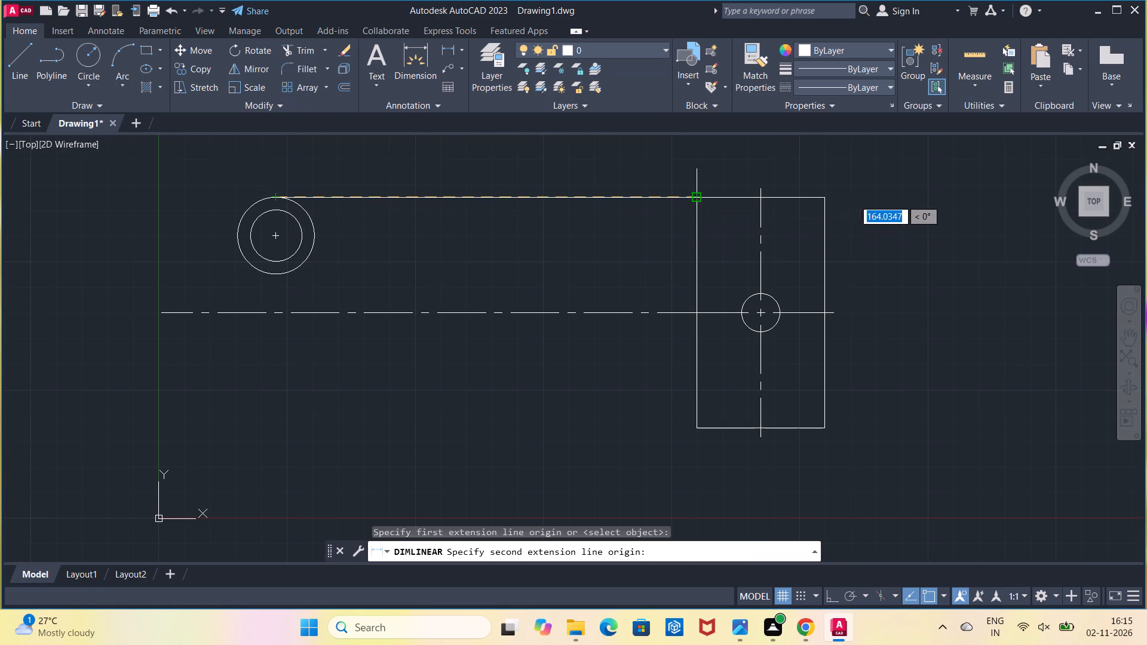
{"action": "left_click", "coordinate": [697, 199]}
{"action": "key", "text": "Escape"}
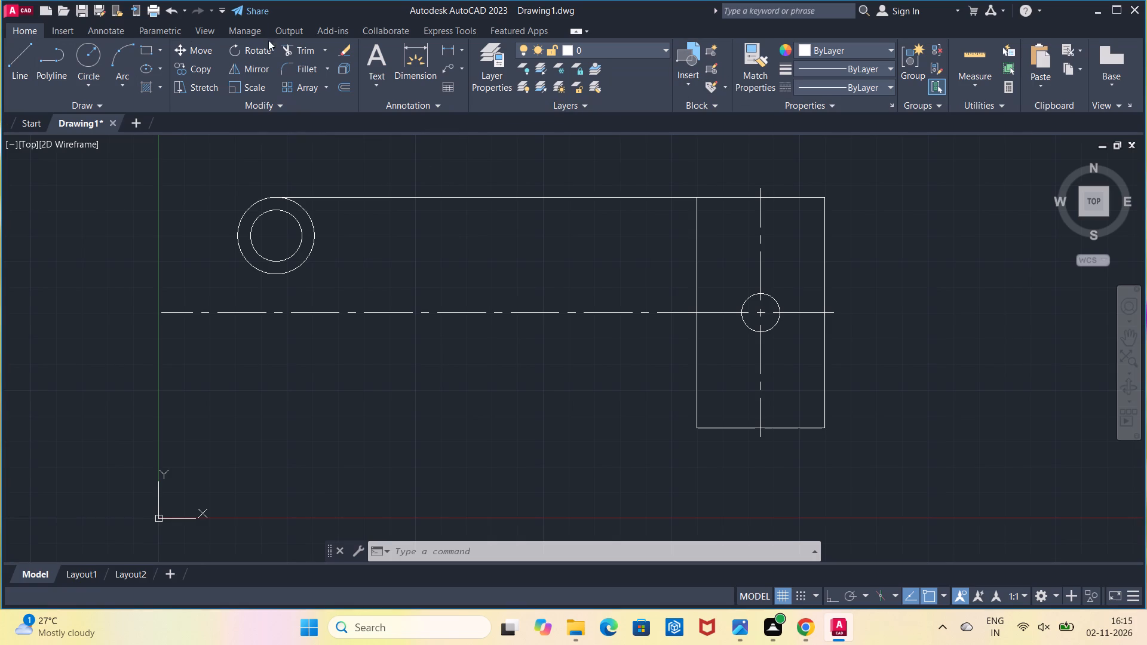
{"action": "left_click", "coordinate": [449, 56]}
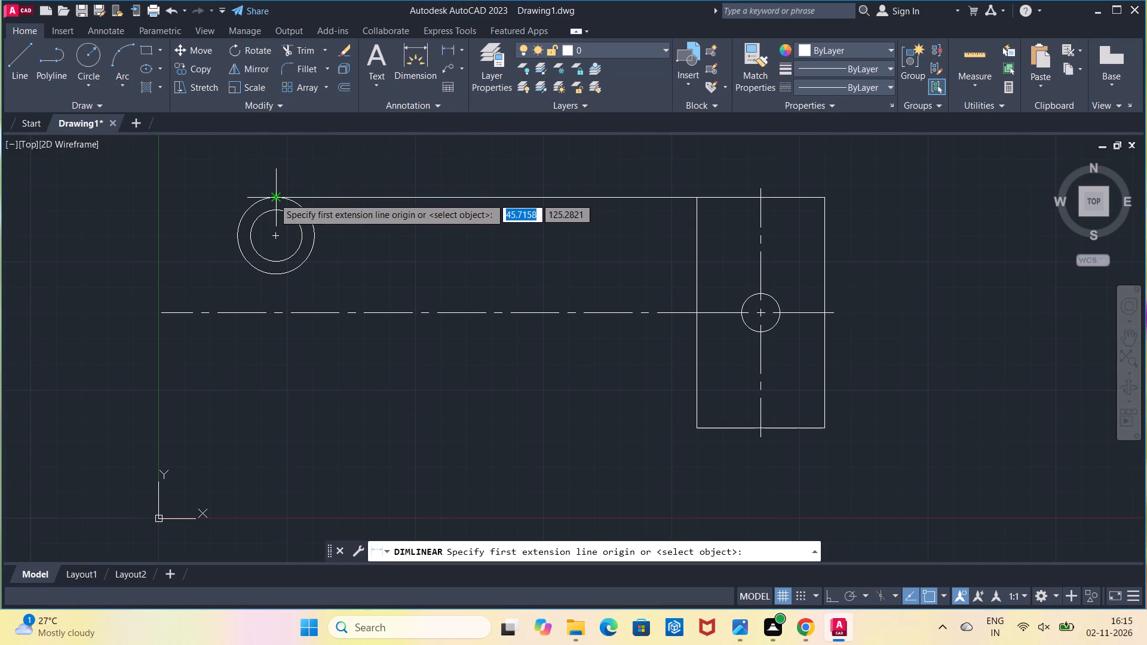
{"action": "left_click", "coordinate": [274, 198]}
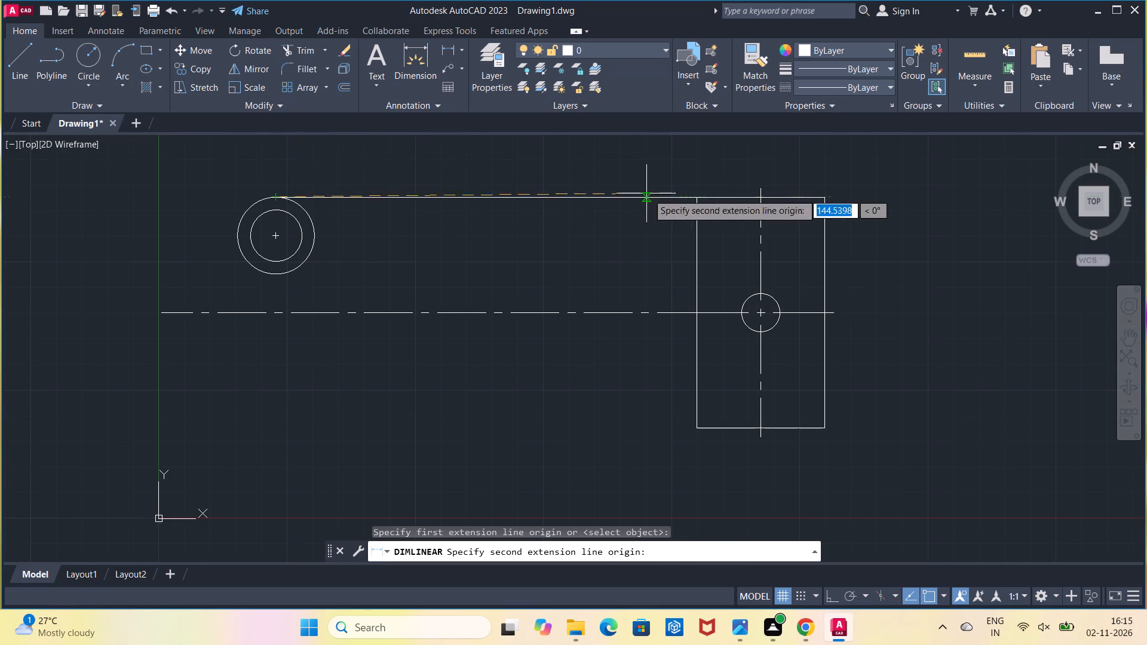
{"action": "left_click", "coordinate": [694, 201]}
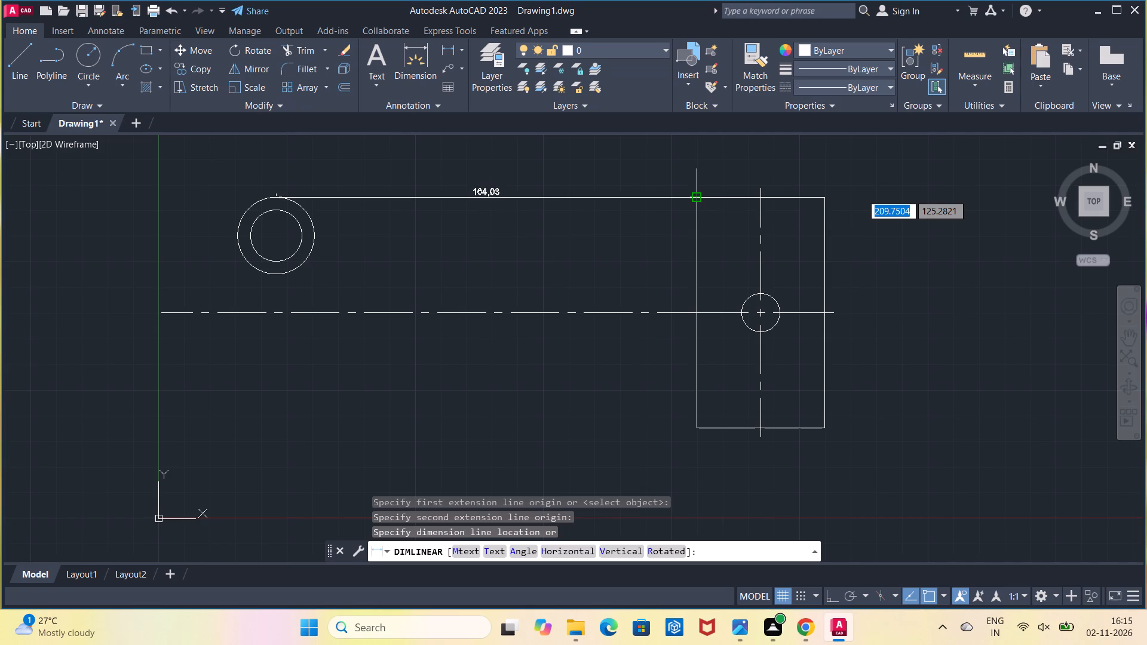
{"action": "key", "text": "Escape"}
{"action": "key", "text": "Escape"}
{"action": "key", "text": "Escape"}
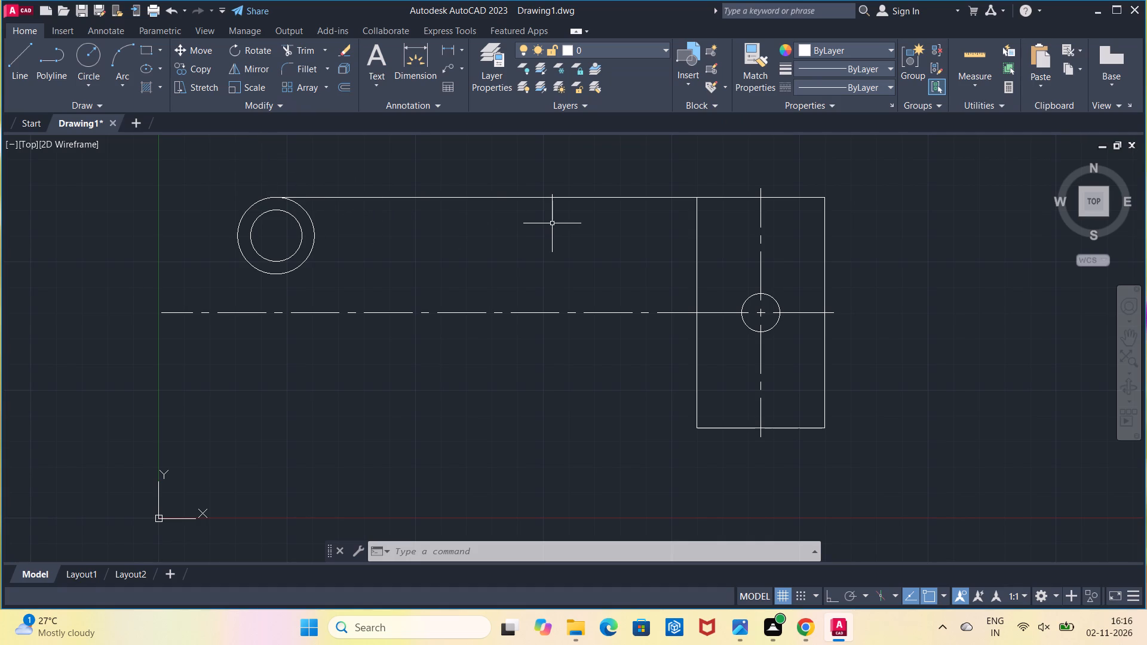
Check the vertical distance from the outer circle's top quadrant to its centre with a linear dimension, without placing it.
{"action": "left_click", "coordinate": [441, 48]}
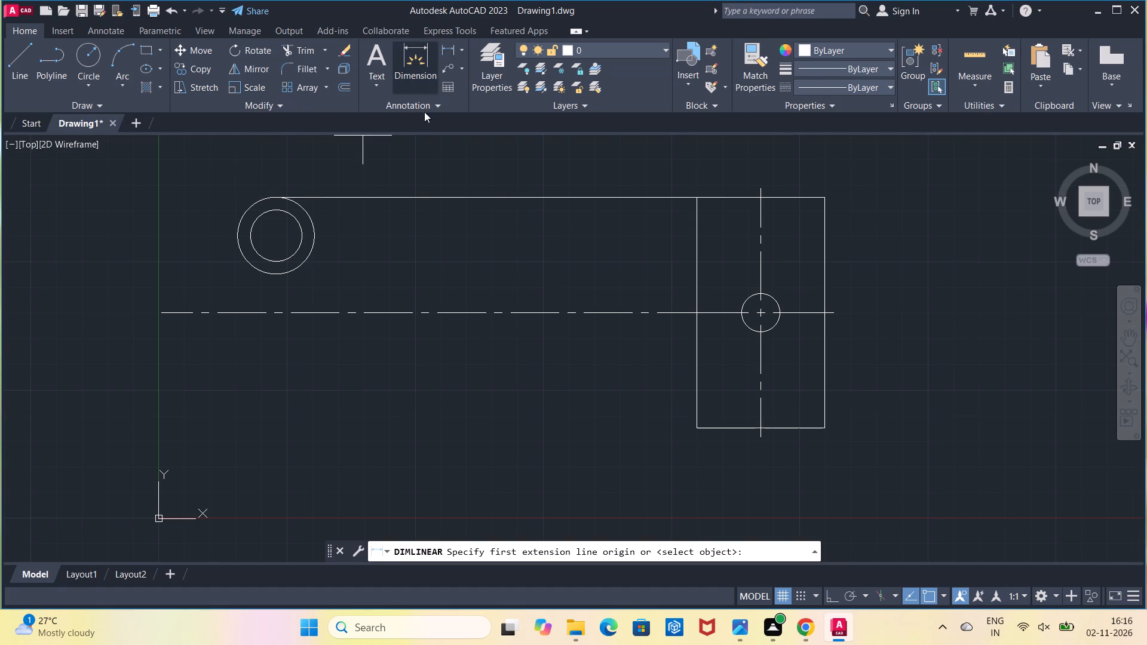
{"action": "left_click", "coordinate": [276, 199]}
{"action": "left_click", "coordinate": [276, 235]}
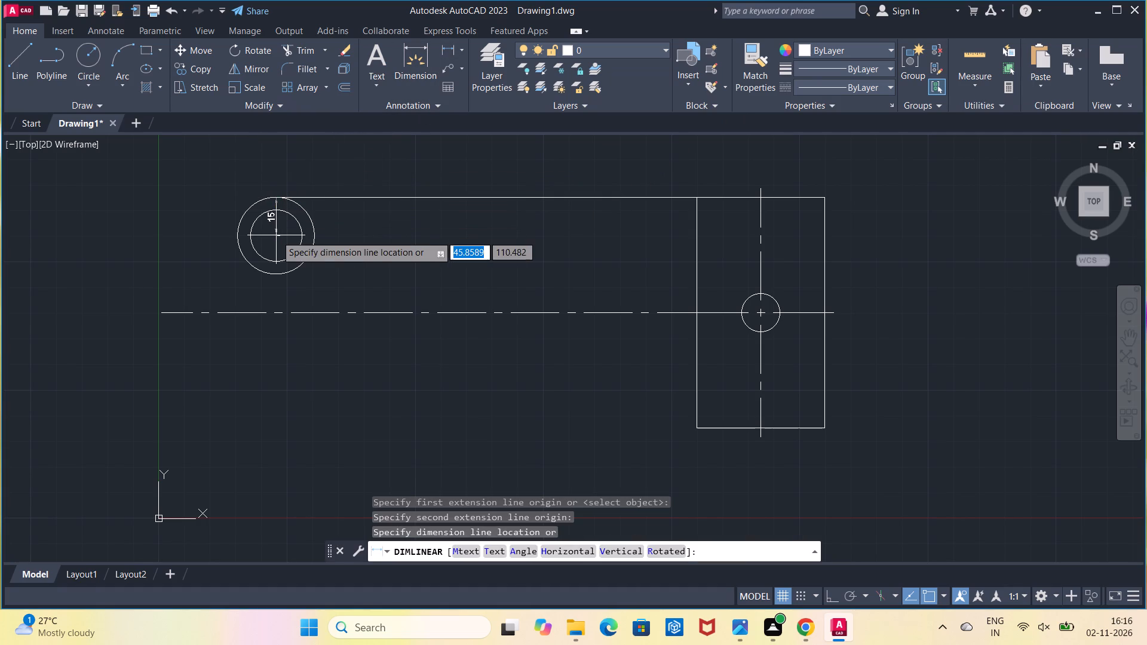
{"action": "key", "text": "Escape"}
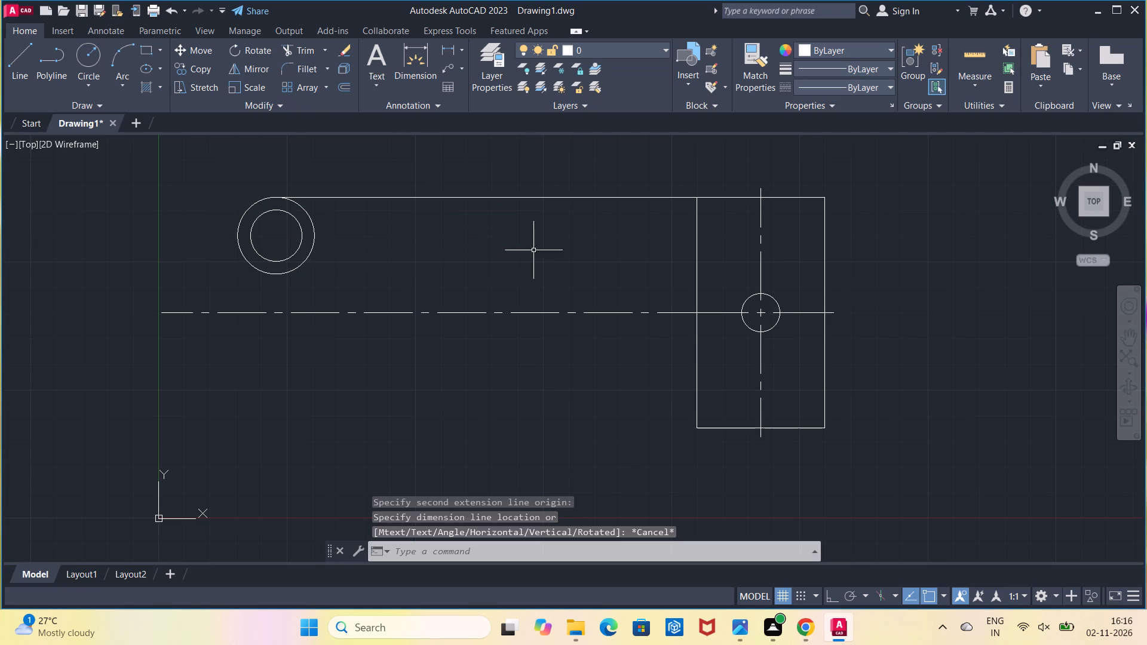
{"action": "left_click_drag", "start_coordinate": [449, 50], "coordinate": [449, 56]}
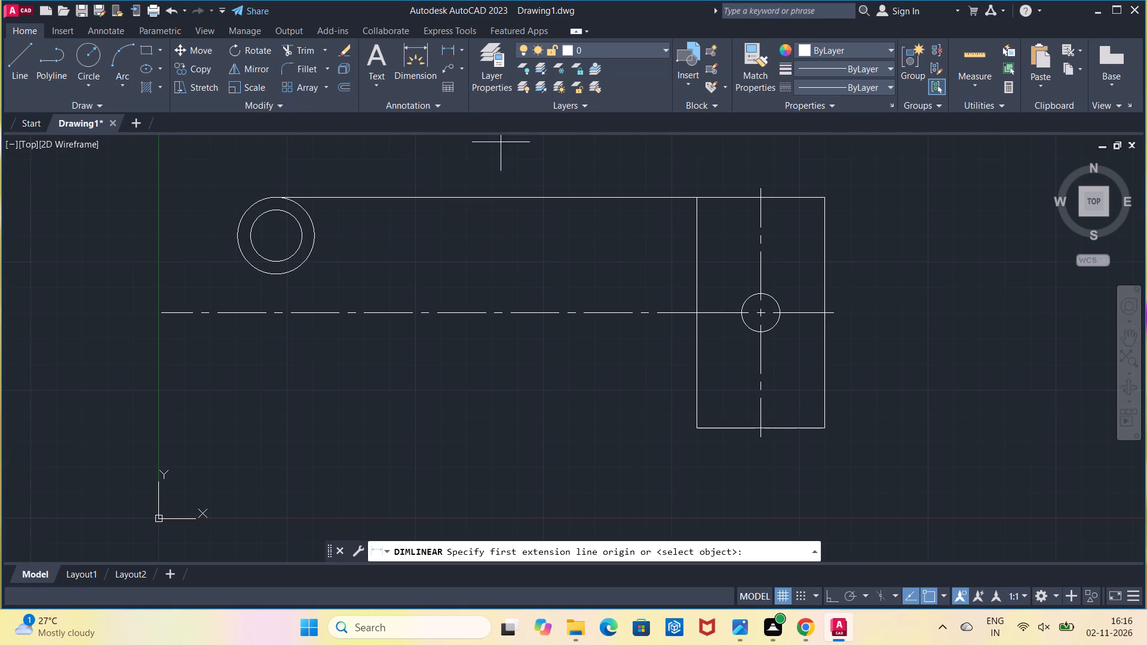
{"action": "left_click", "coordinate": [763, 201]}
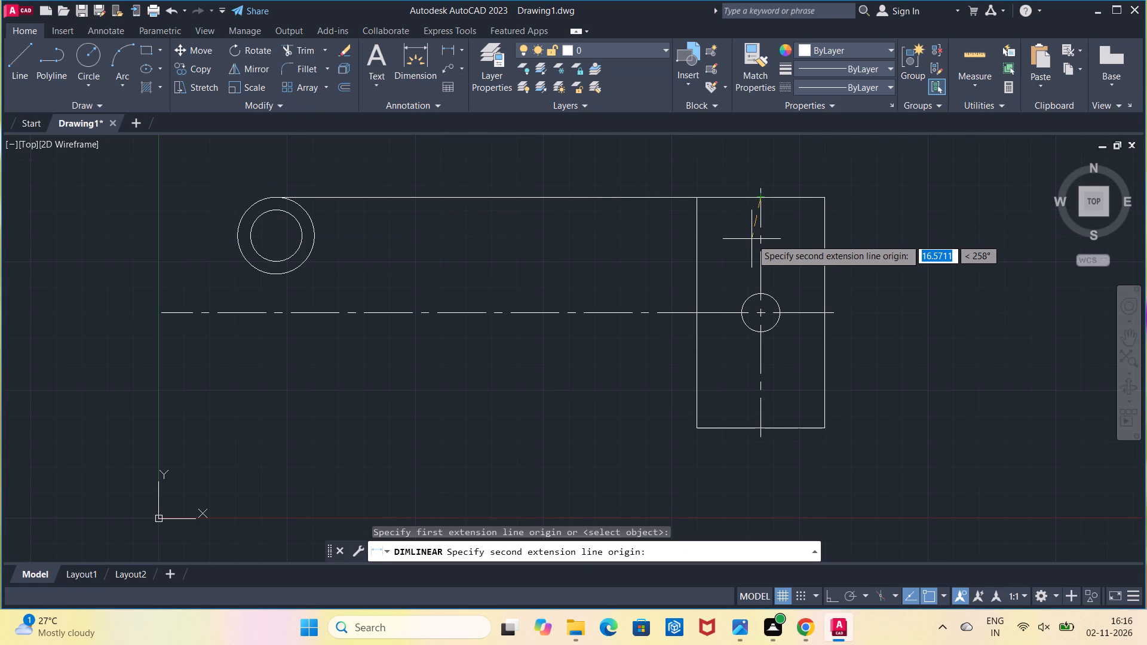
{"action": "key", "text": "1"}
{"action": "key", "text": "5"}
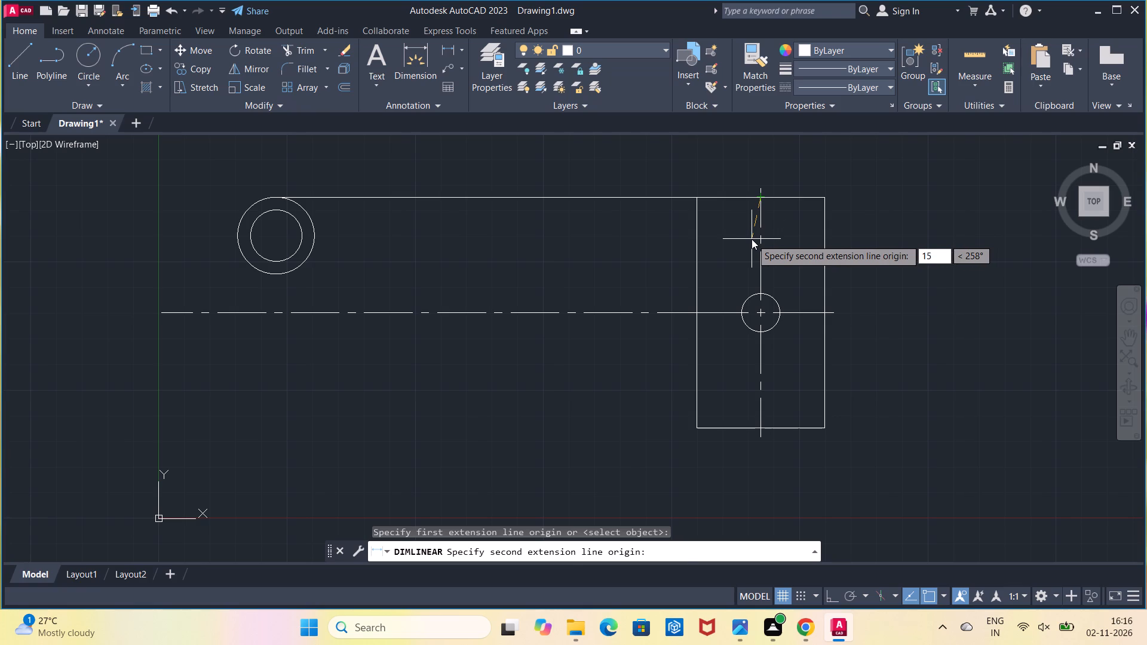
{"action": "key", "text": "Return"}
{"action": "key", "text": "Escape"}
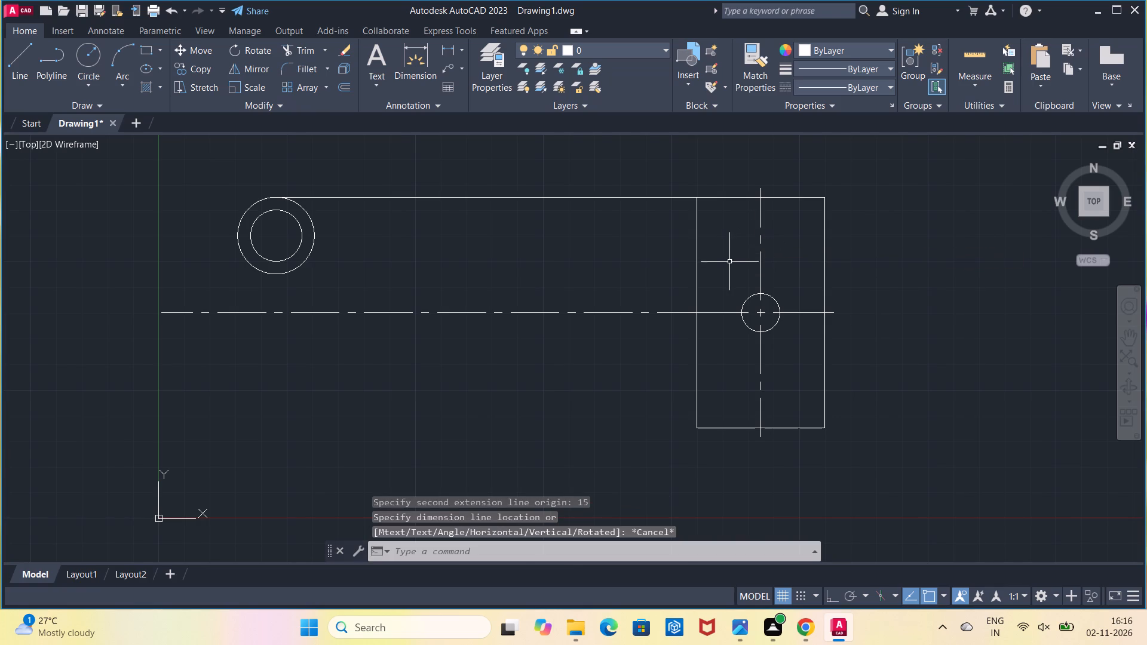
Place a vertical linear dimension of 15 from the rectangle's top edge down along the vertical centreline, with its dimension line left of the centreline.
{"action": "left_click", "coordinate": [446, 54]}
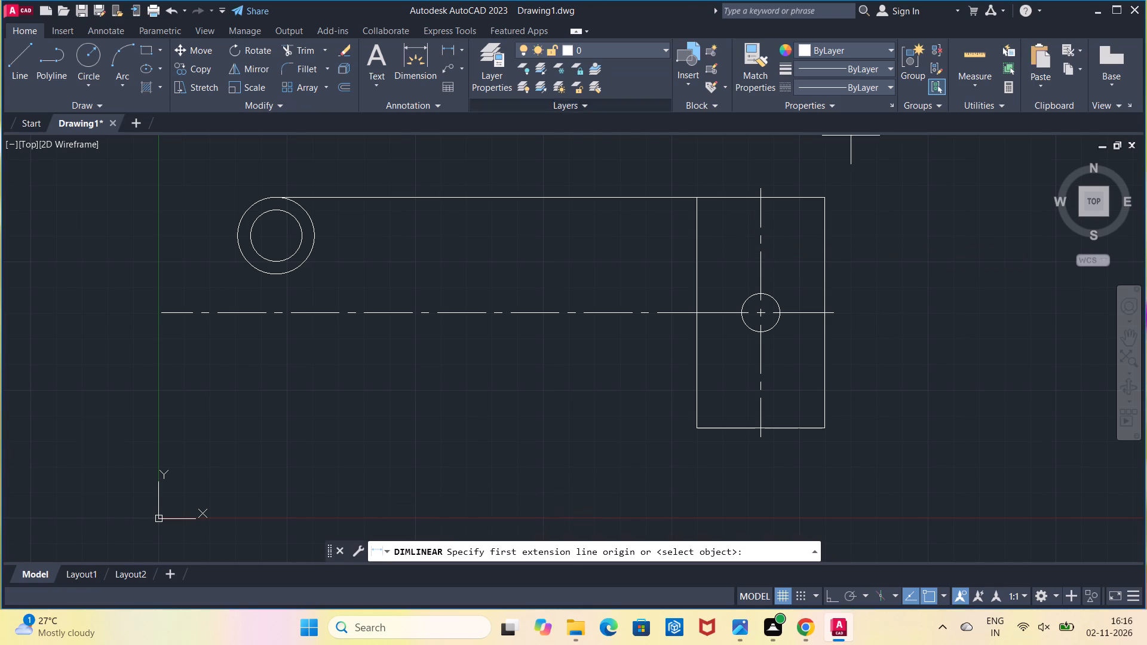
{"action": "left_click", "coordinate": [757, 201]}
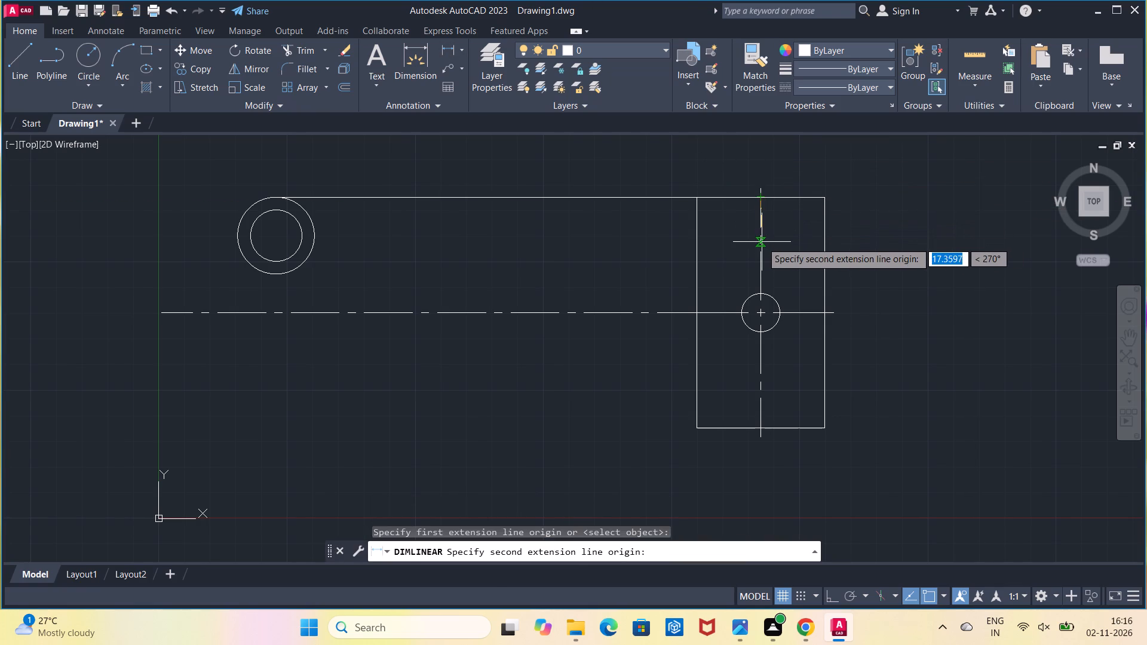
{"action": "key", "text": "1"}
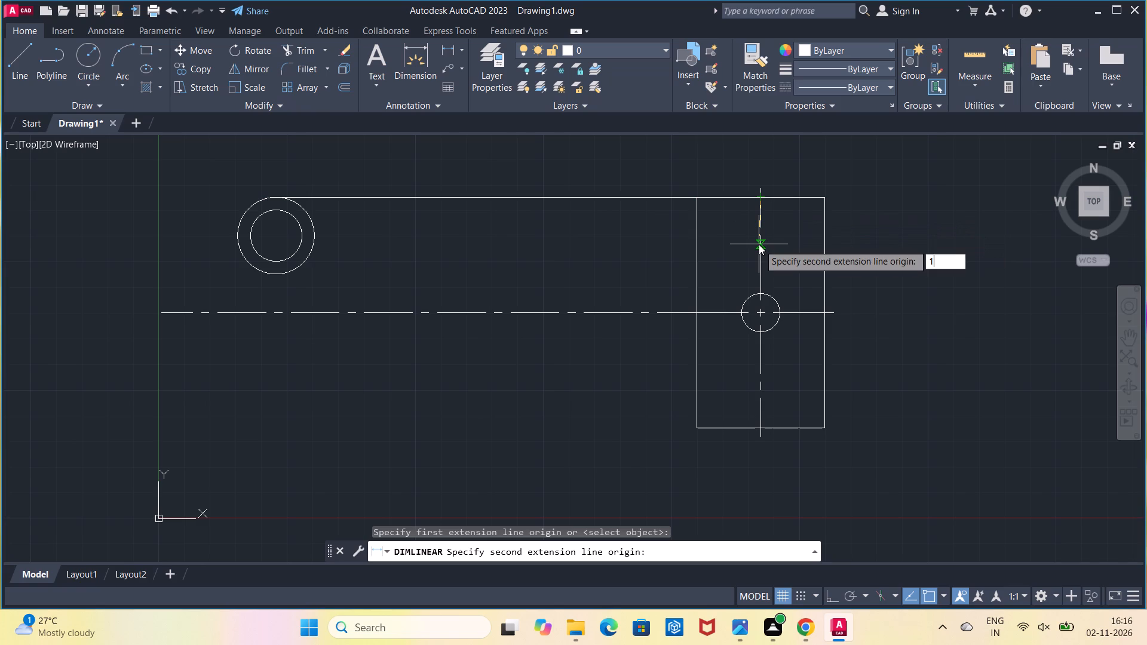
{"action": "key", "text": "5"}
{"action": "key", "text": "Return"}
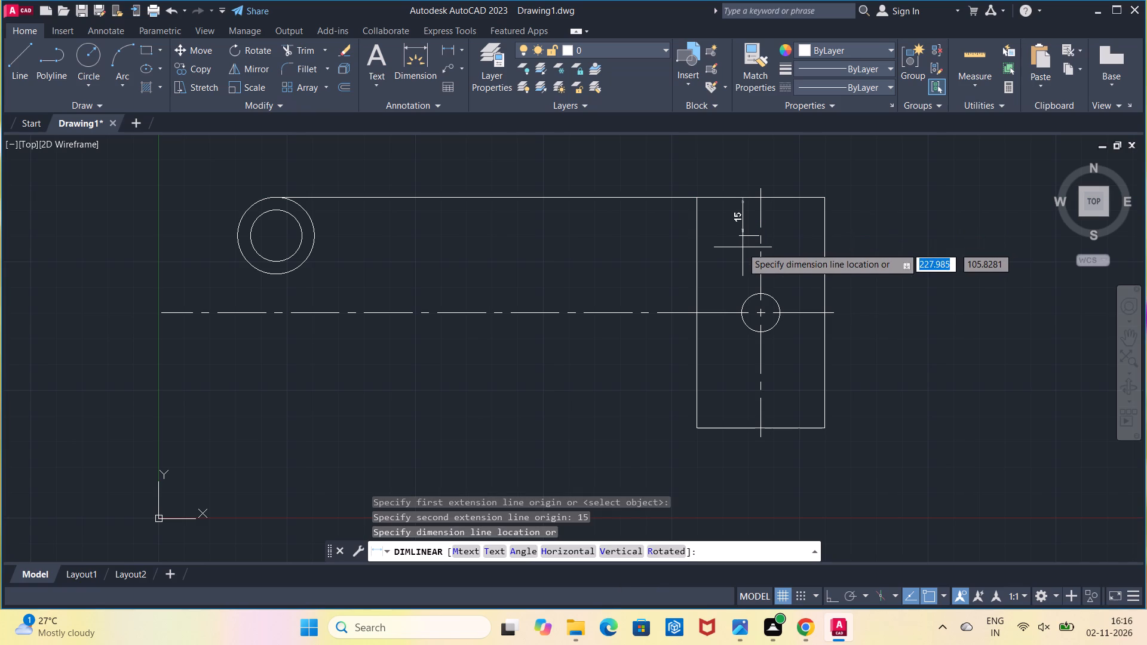
{"action": "left_click", "coordinate": [738, 248]}
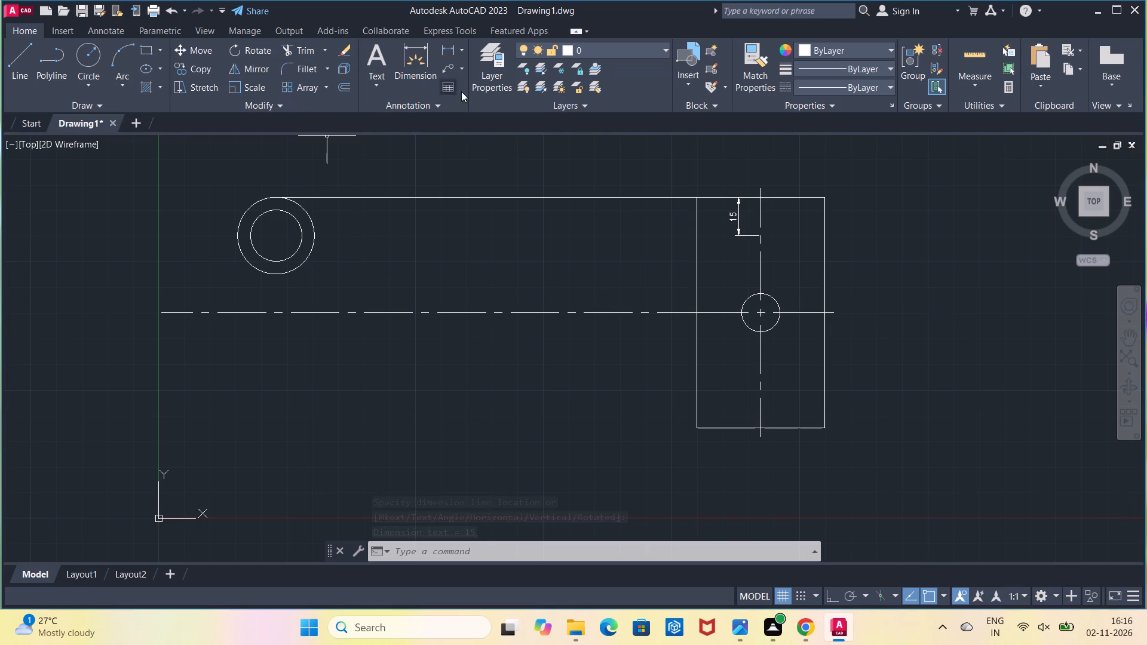
Place a vertical linear dimension of 15 from the rectangle's bottom edge up along the vertical centreline, with its dimension line right of the centreline.
{"action": "left_click", "coordinate": [441, 51]}
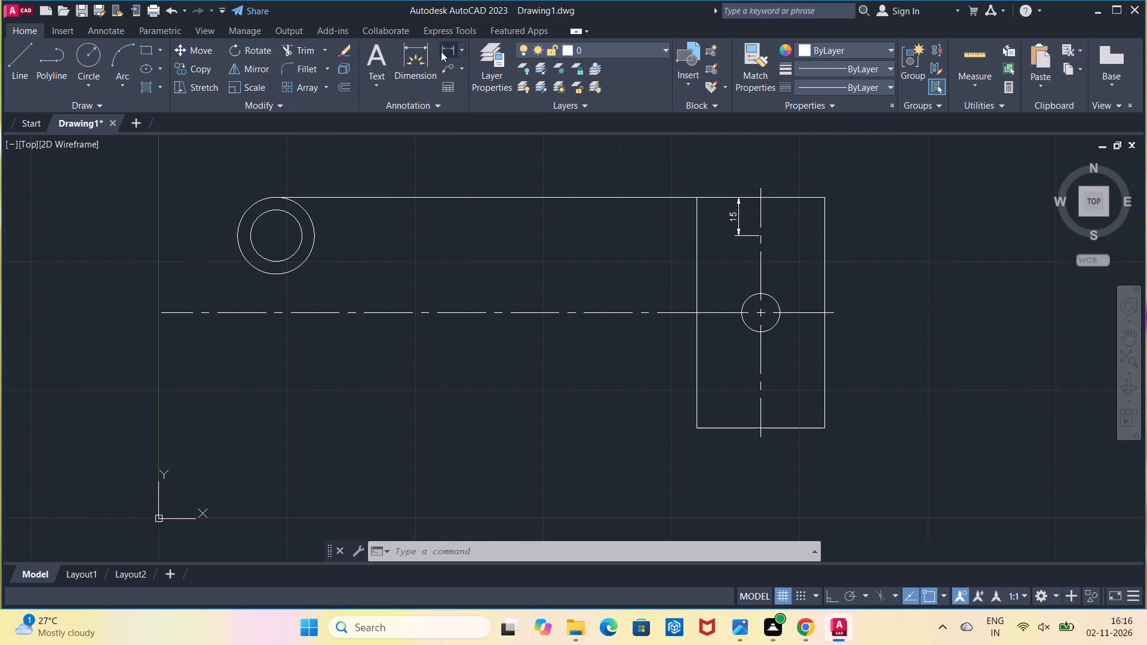
{"action": "left_click", "coordinate": [756, 426]}
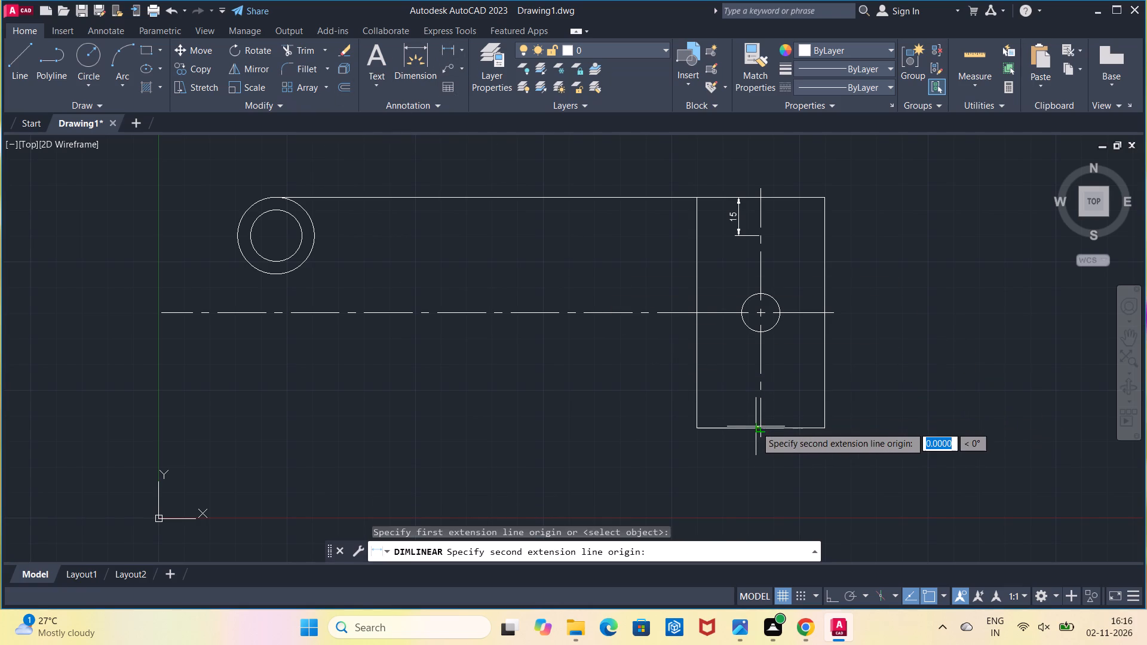
{"action": "type", "text": "15"}
{"action": "key", "text": "Return"}
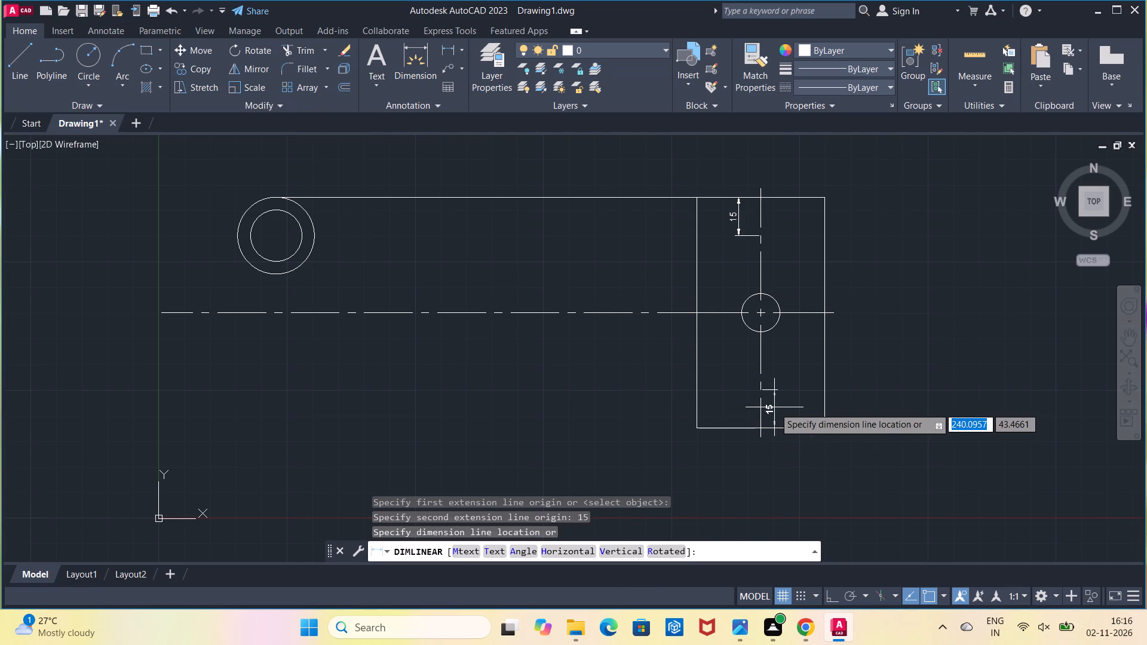
{"action": "left_click", "coordinate": [774, 407]}
Measure the vertical distance between the inner ends of the two 15 dimensions with a linear dimension, without placing it.
{"action": "left_click", "coordinate": [442, 50]}
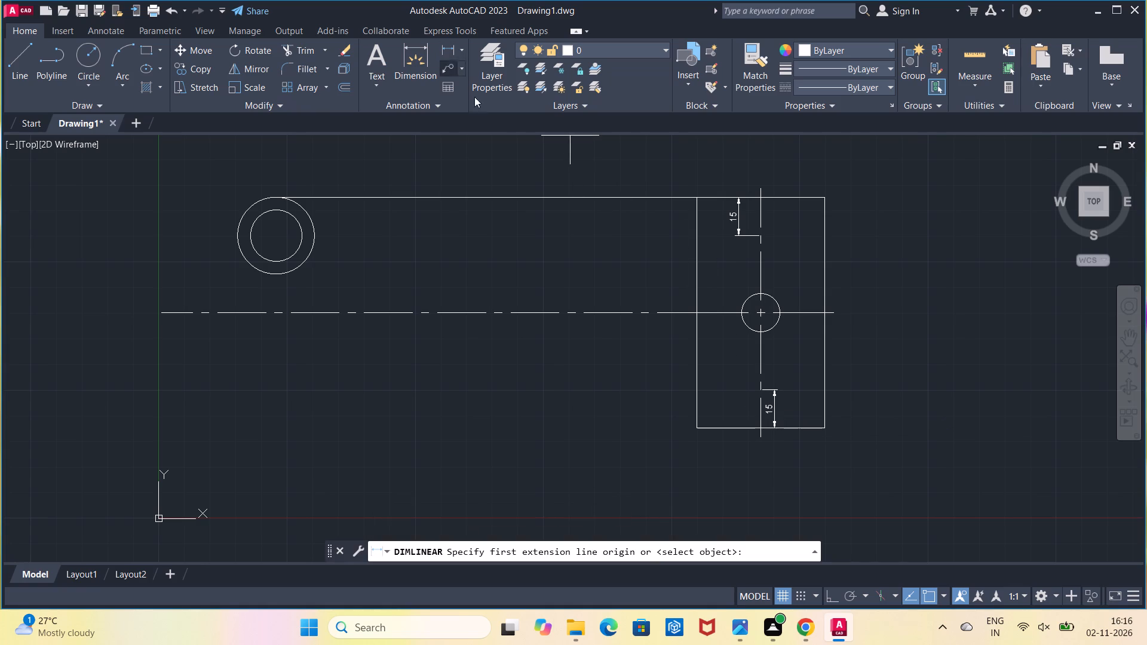
{"action": "left_click", "coordinate": [757, 239]}
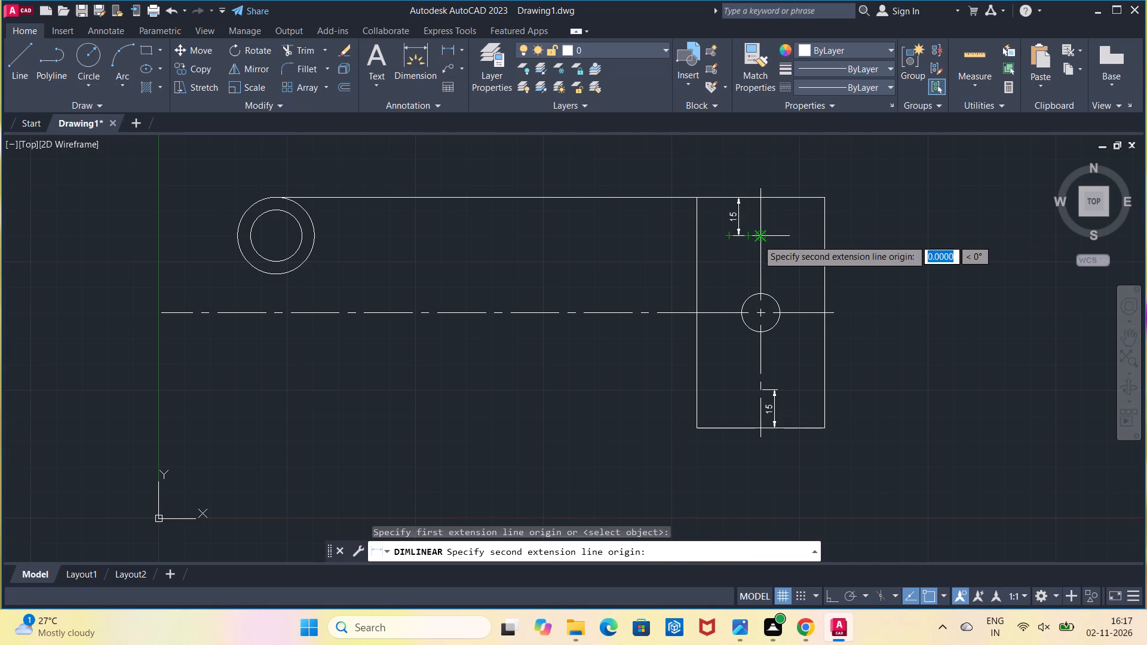
{"action": "left_click", "coordinate": [760, 385]}
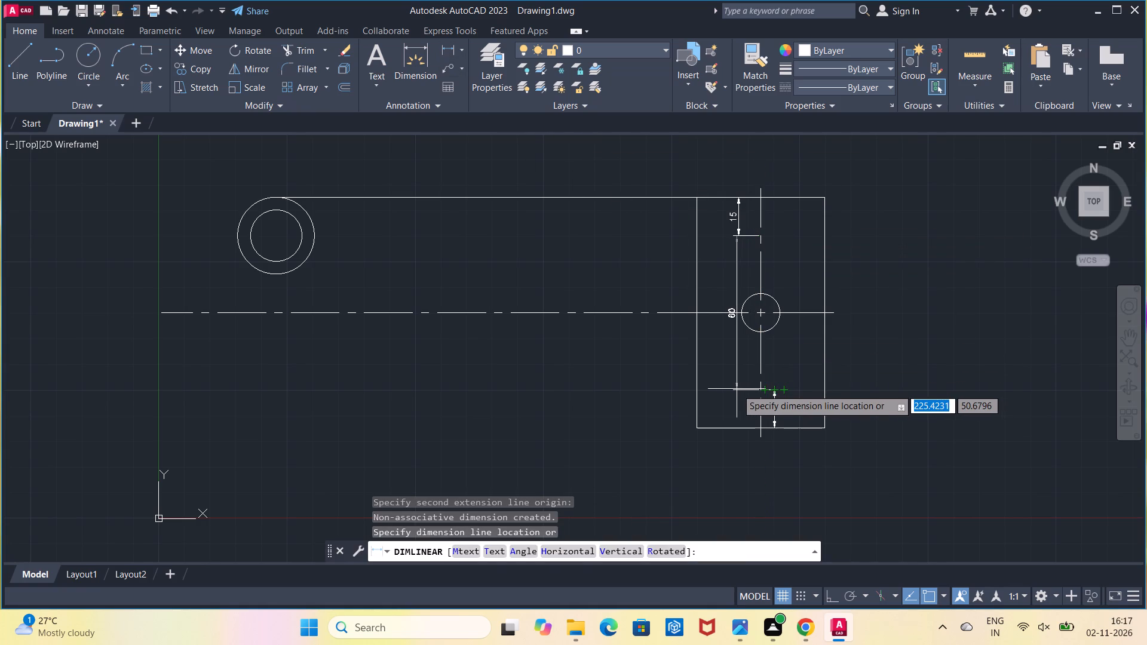
{"action": "scroll", "coordinate": [736, 392], "scroll_direction": "up", "scroll_amount": 1}
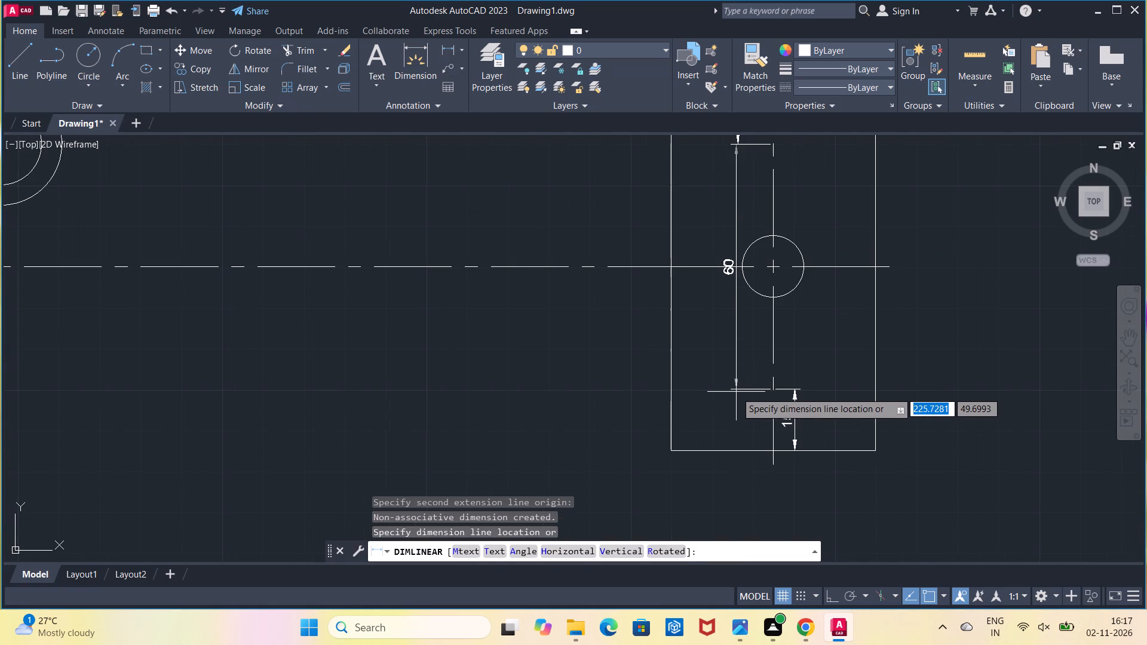
{"action": "scroll", "coordinate": [736, 392], "scroll_direction": "down", "scroll_amount": 1}
{"action": "key", "text": "Escape"}
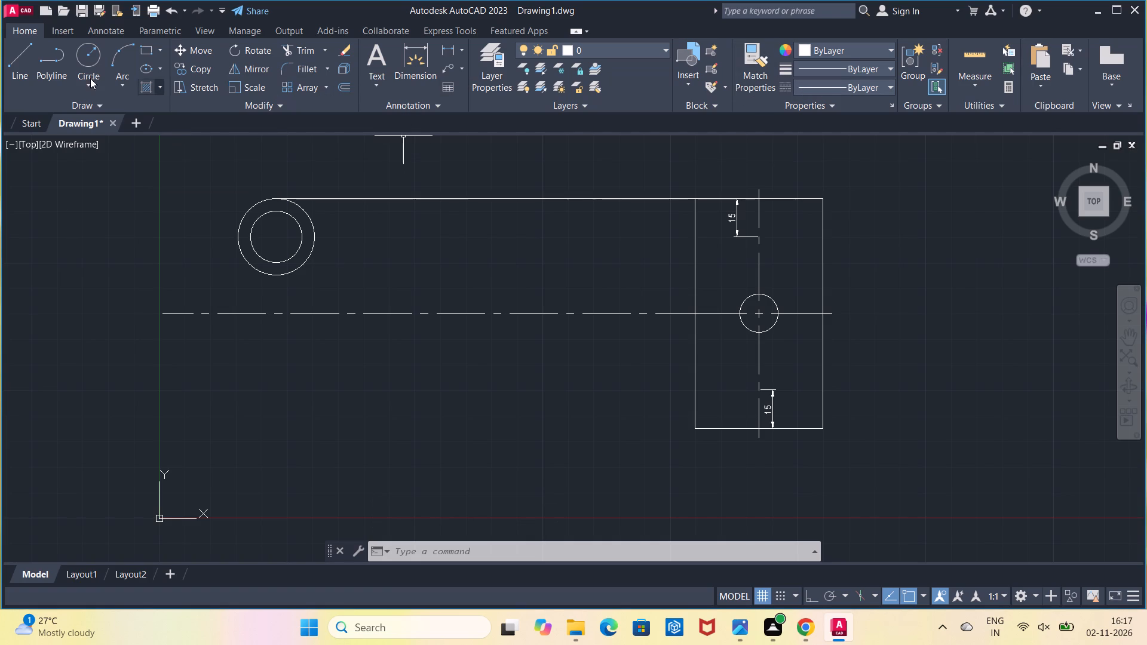
Copy both concentric circles 60 straight down from their common centre with Ortho on.
{"action": "left_click", "coordinate": [197, 76]}
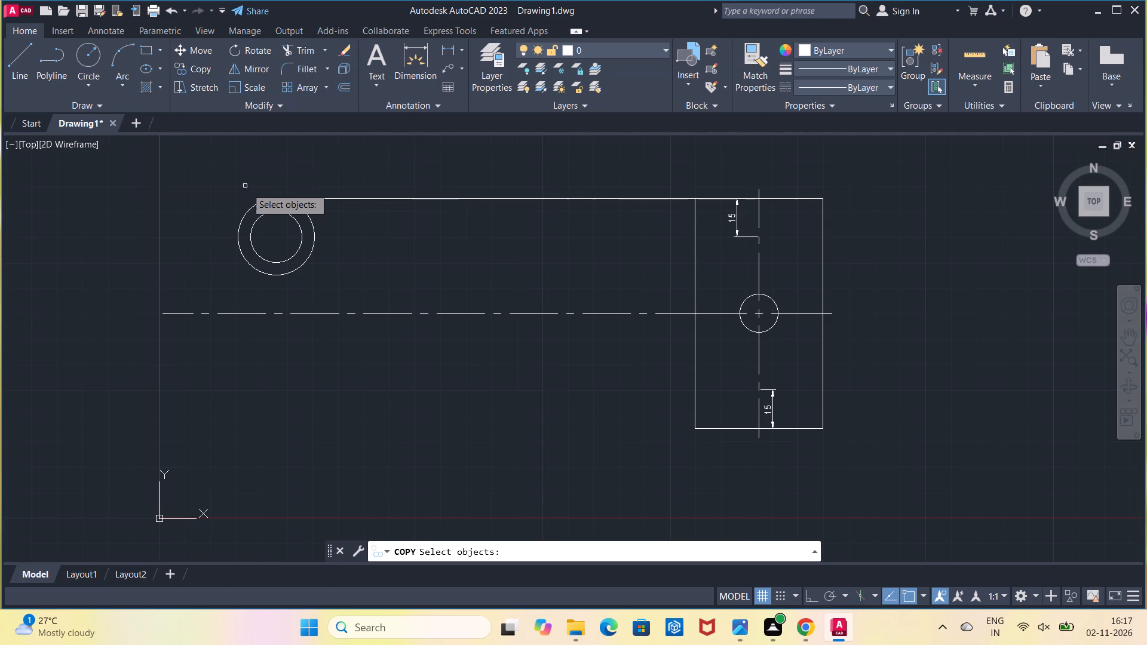
{"action": "left_click", "coordinate": [253, 208]}
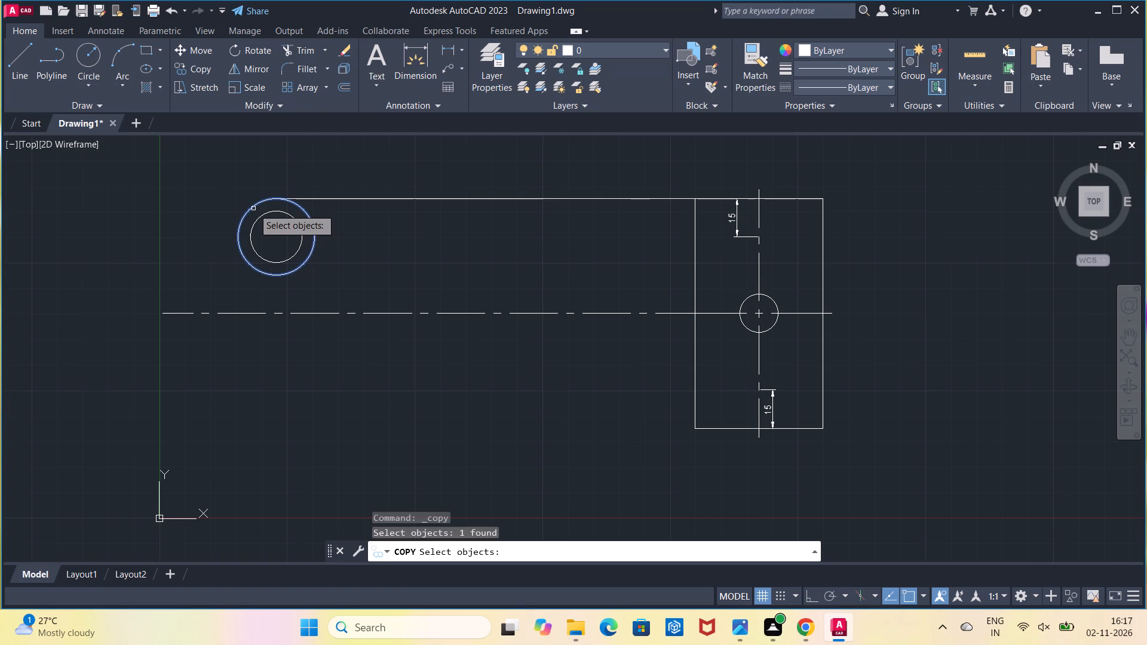
{"action": "left_click", "coordinate": [262, 214]}
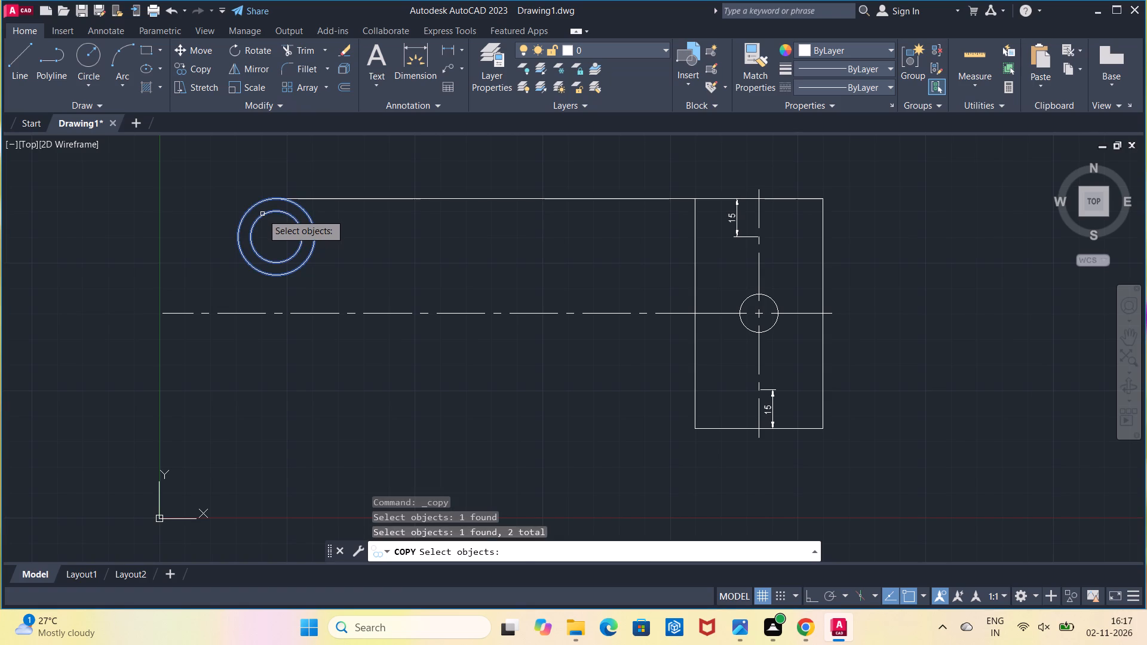
{"action": "key", "text": "Return"}
{"action": "left_click", "coordinate": [275, 240]}
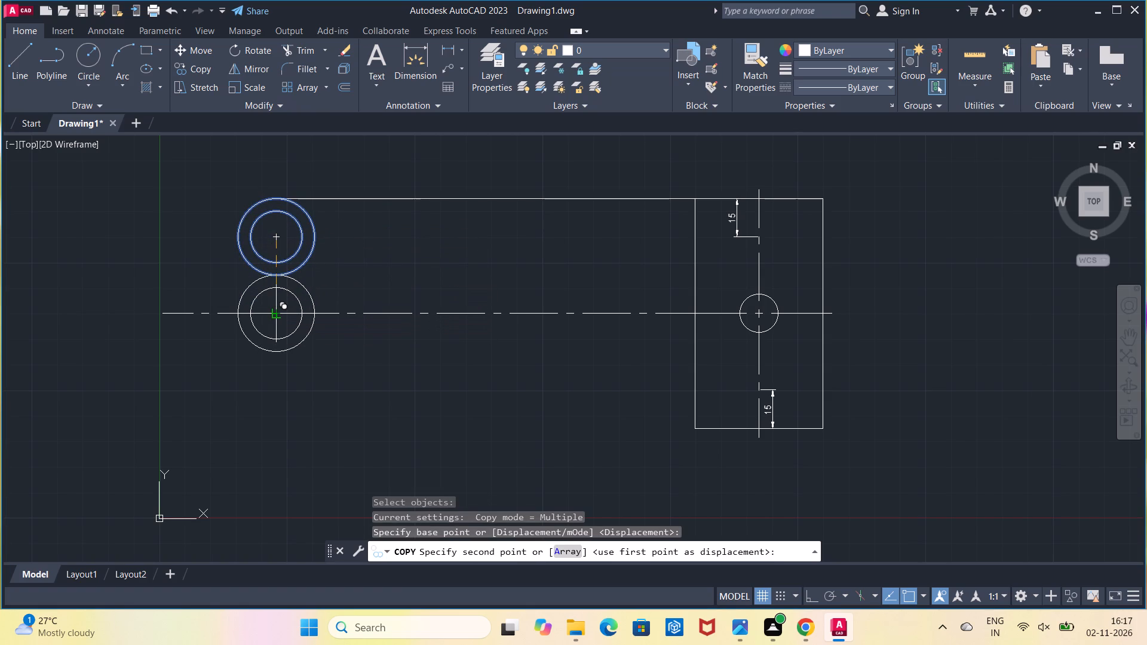
{"action": "key", "text": "F8"}
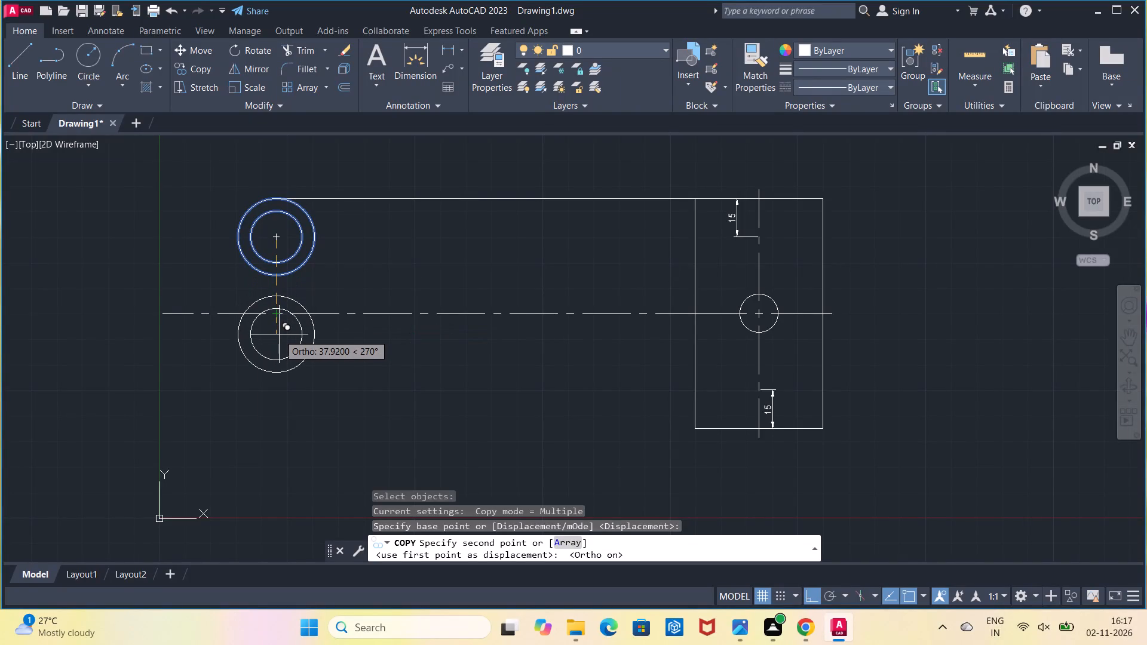
{"action": "key", "text": "6"}
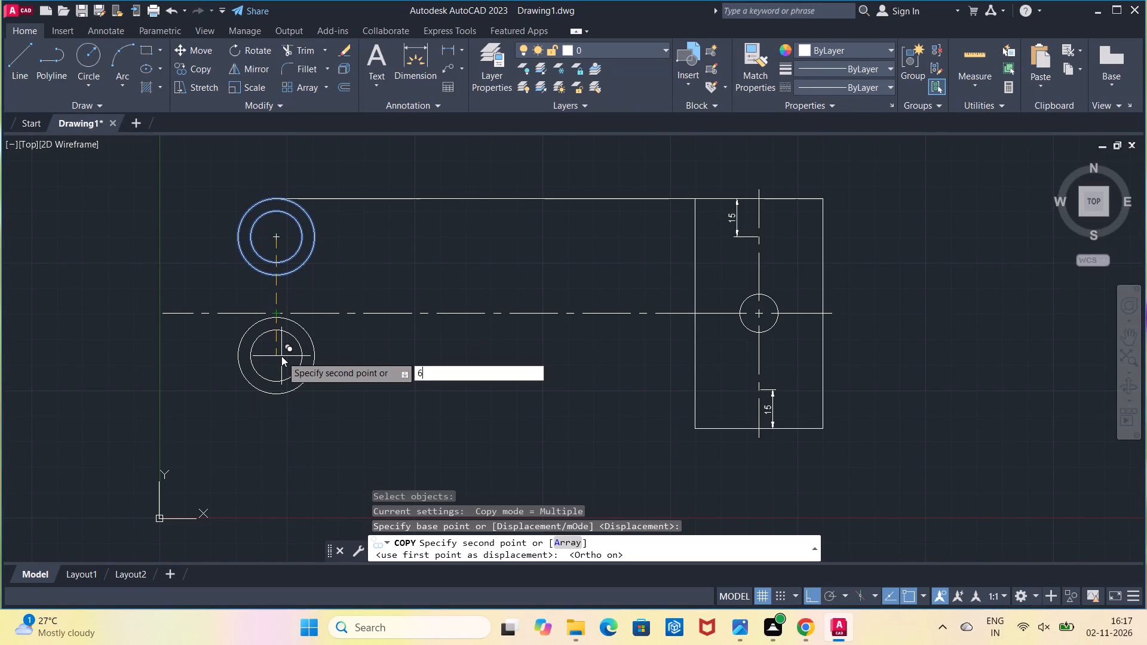
{"action": "key", "text": "0"}
{"action": "key", "text": "Return"}
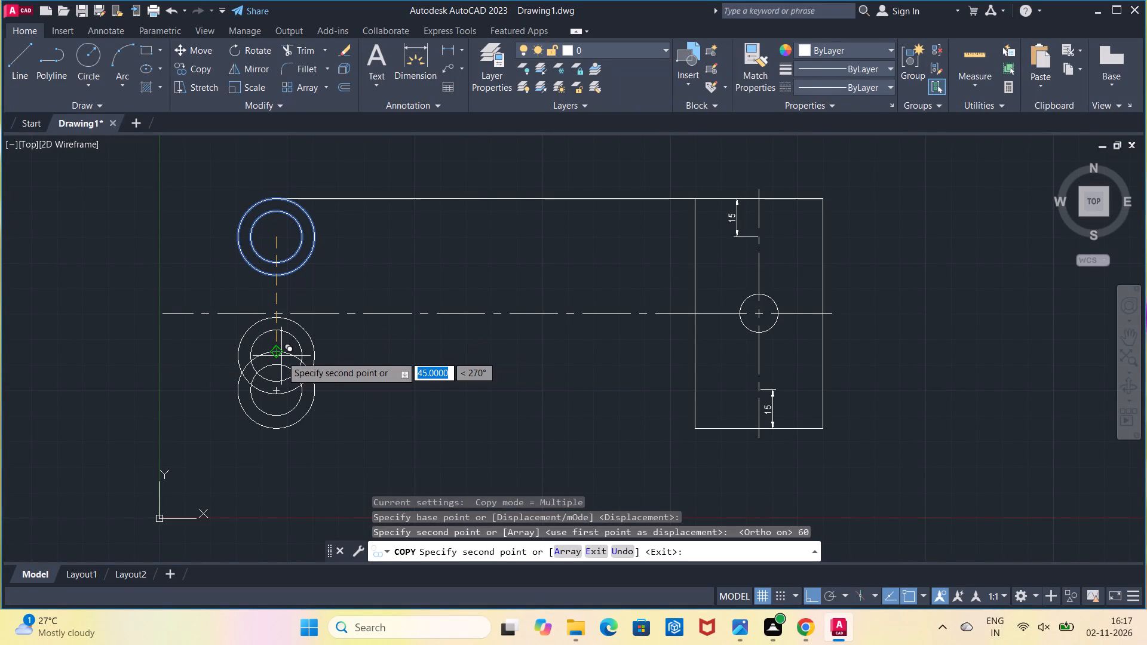
{"action": "key", "text": "Escape"}
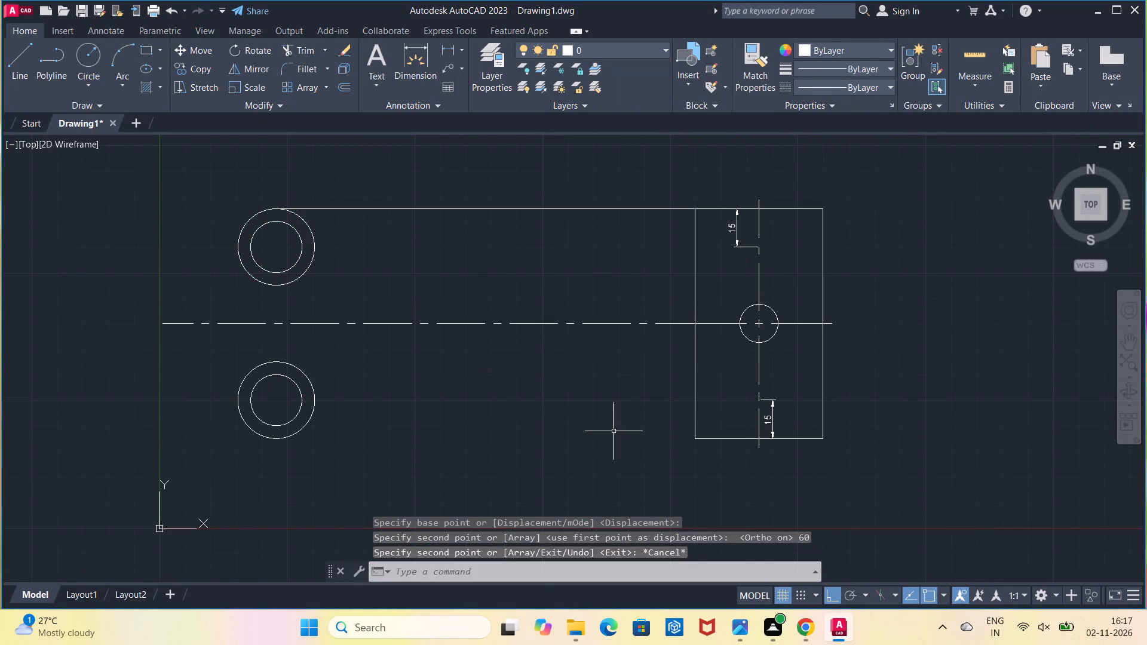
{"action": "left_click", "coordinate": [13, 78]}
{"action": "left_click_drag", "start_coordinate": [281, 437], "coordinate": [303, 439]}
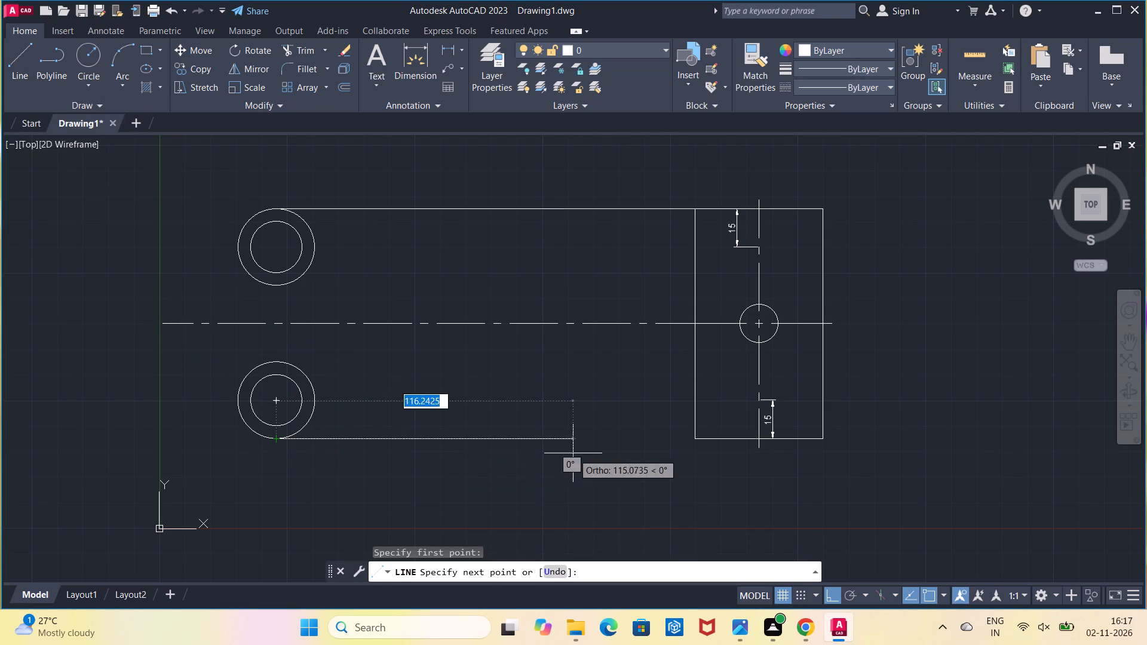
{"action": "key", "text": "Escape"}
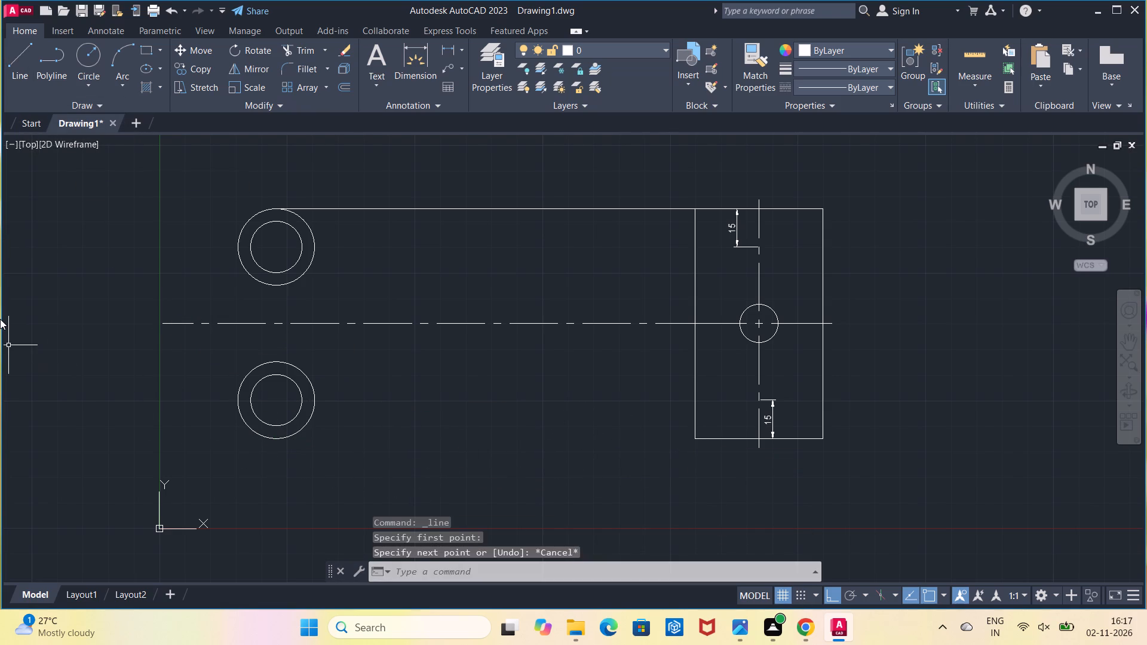
Remove the upper horizontal line between the outer circle and the rectangle with Trim.
{"action": "left_click", "coordinate": [286, 46]}
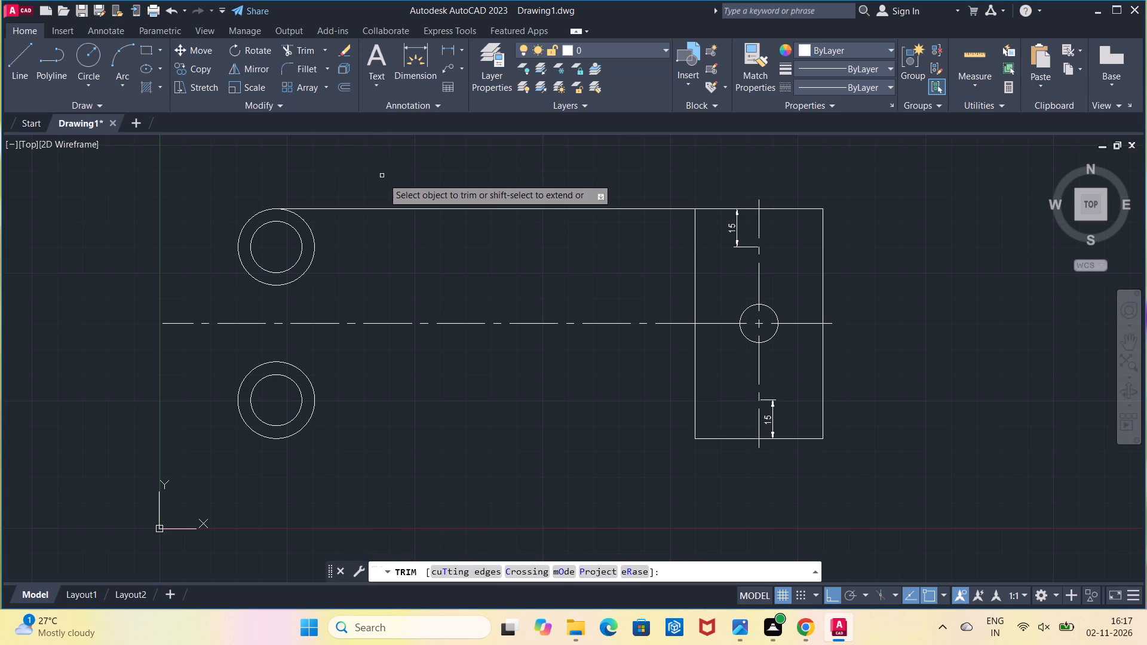
{"action": "left_click", "coordinate": [401, 207]}
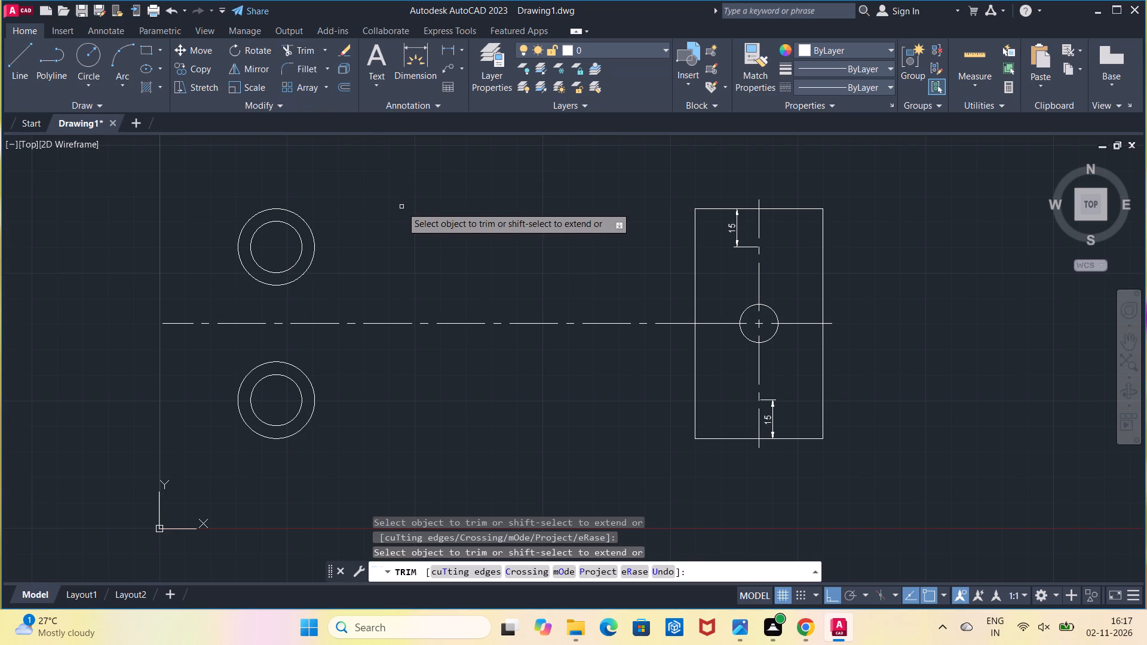
{"action": "key", "text": "Escape"}
Draw two vertical lines joining the left quadrants and the right quadrants of the upper and lower outer circles.
{"action": "left_click", "coordinate": [16, 81]}
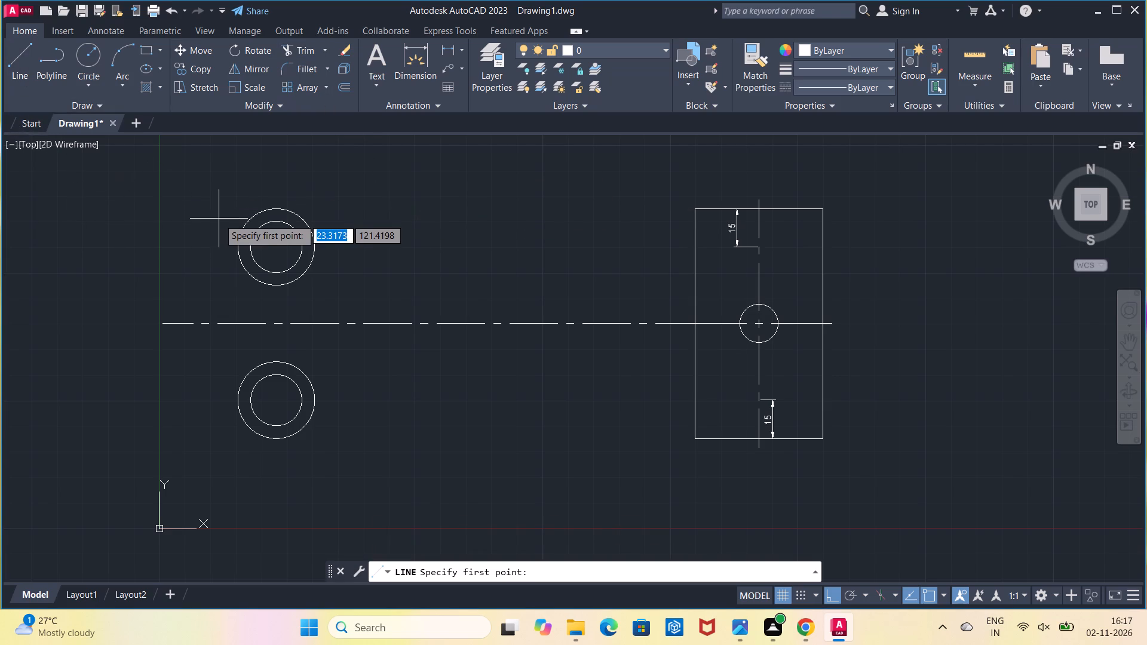
{"action": "left_click", "coordinate": [238, 246]}
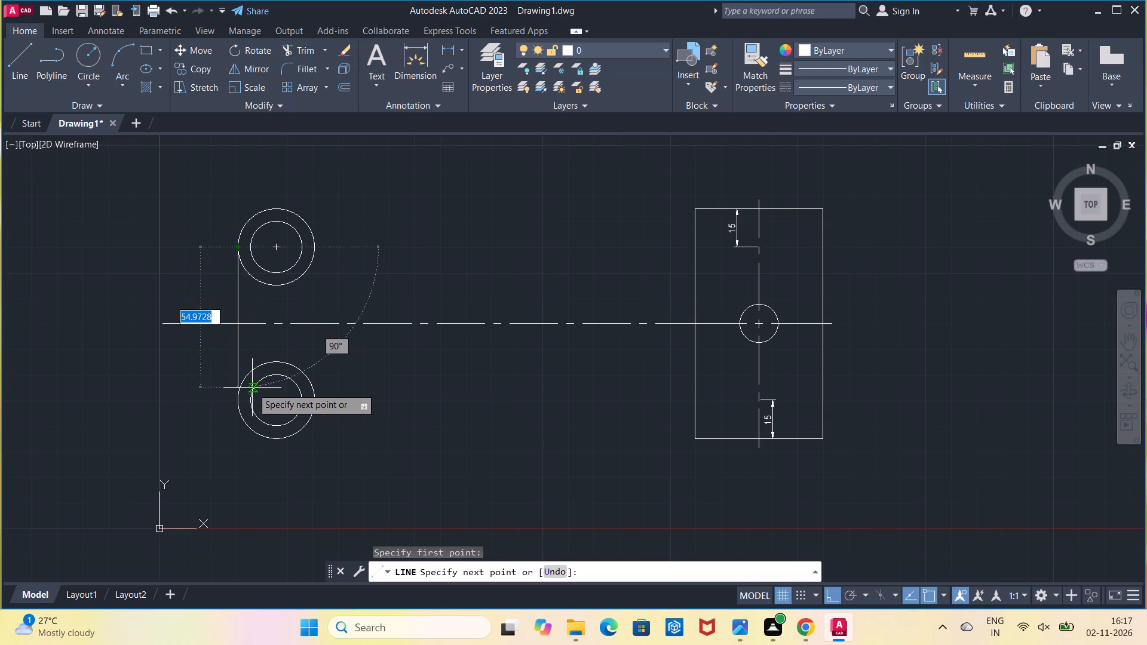
{"action": "left_click", "coordinate": [238, 401]}
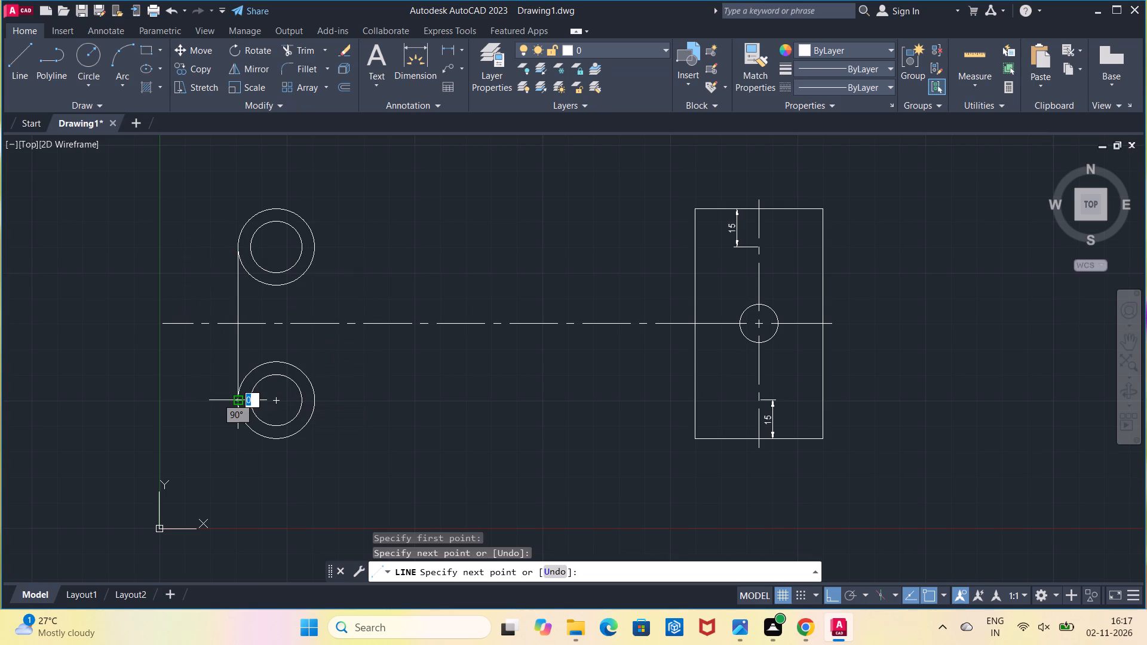
{"action": "key", "text": "Escape"}
{"action": "left_click", "coordinate": [10, 69]}
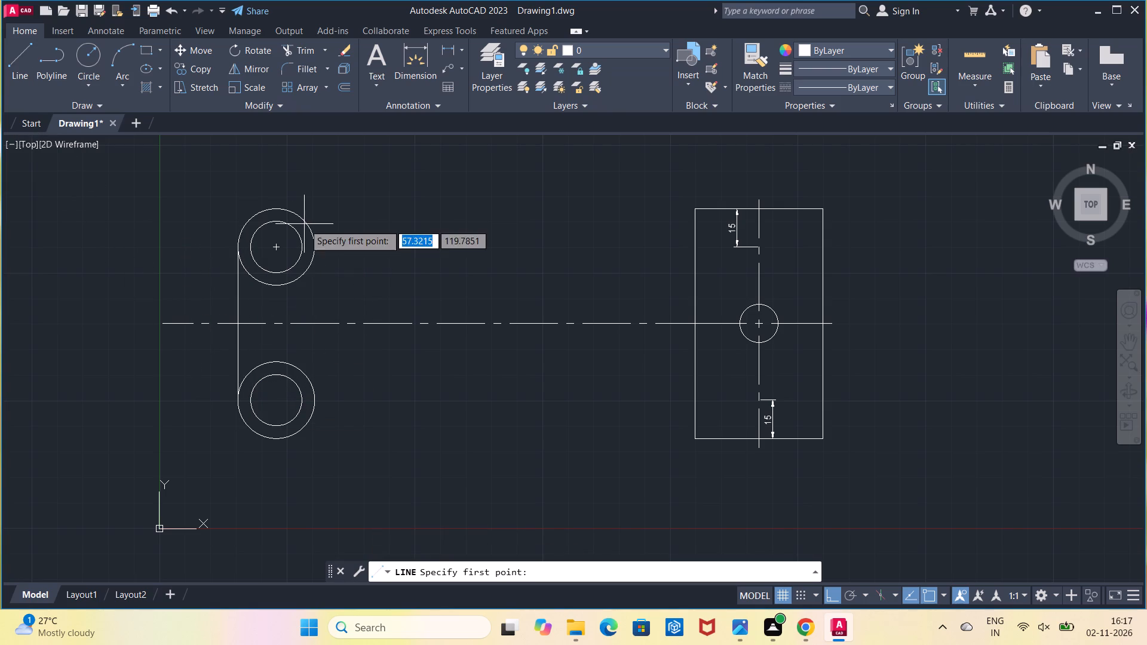
{"action": "left_click", "coordinate": [315, 242]}
{"action": "left_click", "coordinate": [314, 400]}
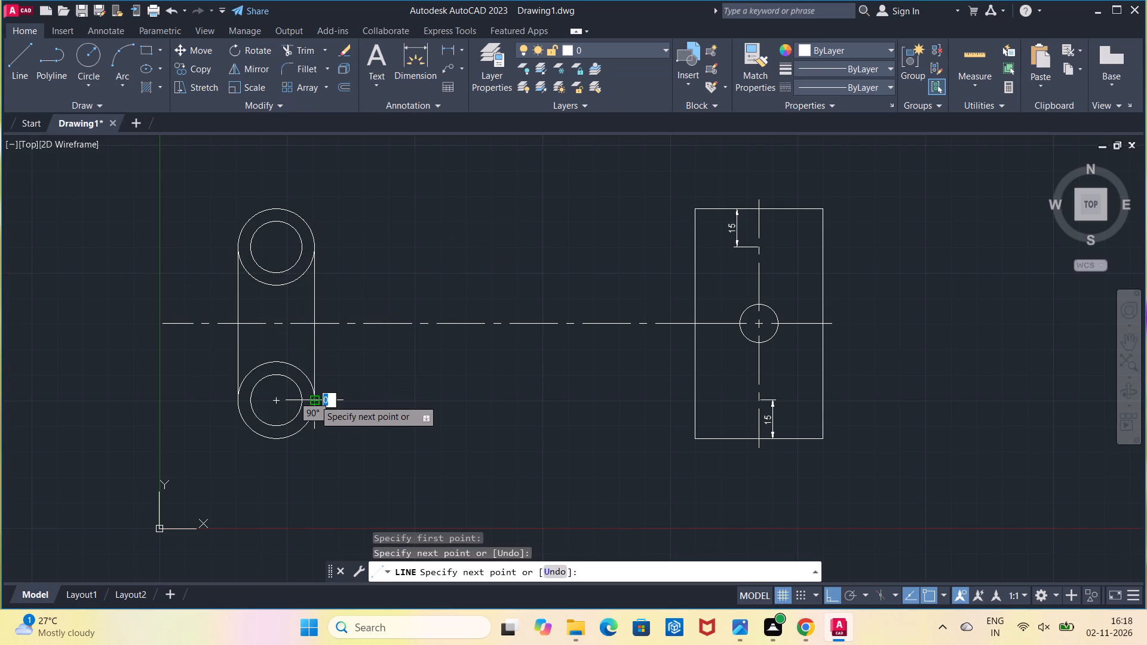
{"action": "key", "text": "grave"}
{"action": "key", "text": "Escape"}
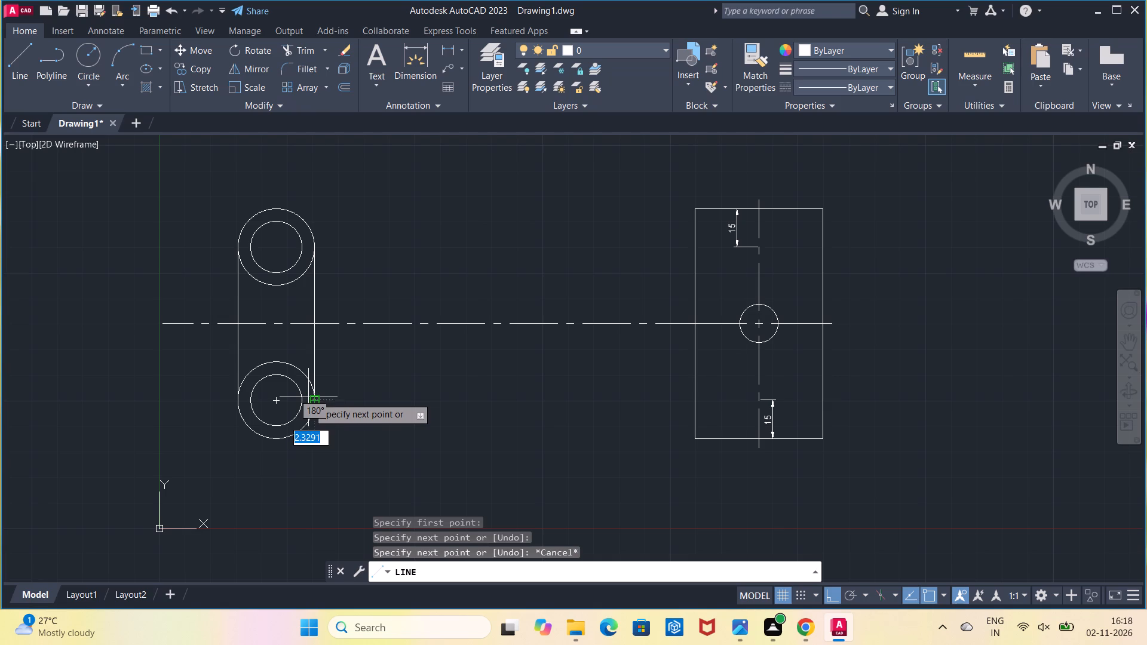
{"action": "key", "text": "Escape"}
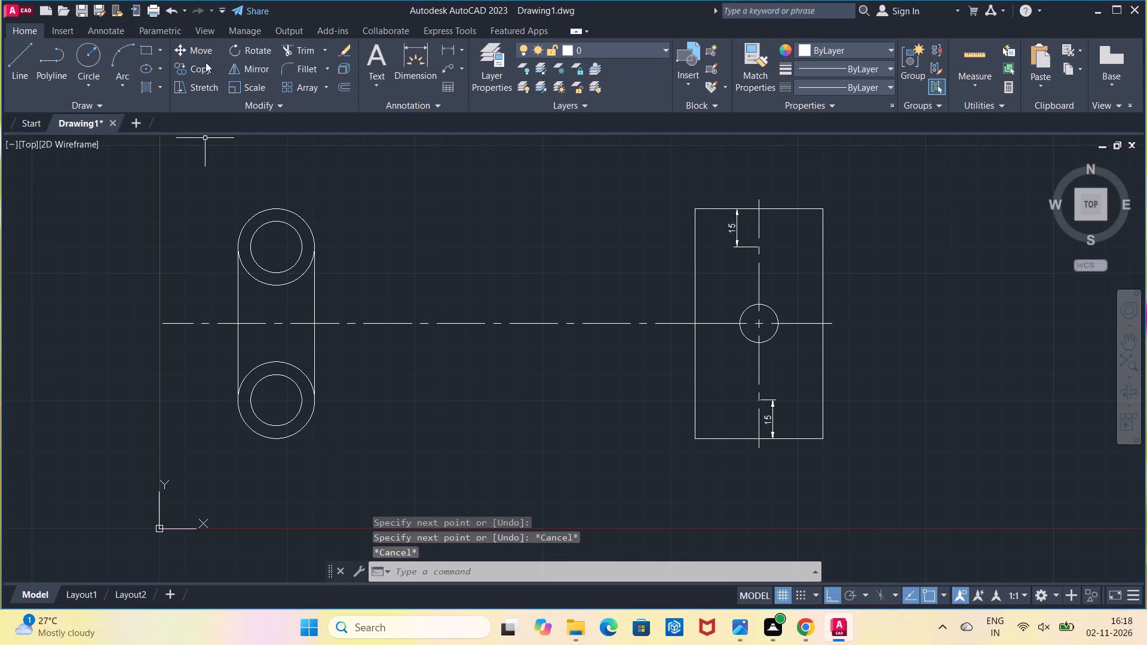
Trim the facing inner arcs of the two outer circles to leave a closed slot outline.
{"action": "left_click", "coordinate": [303, 50]}
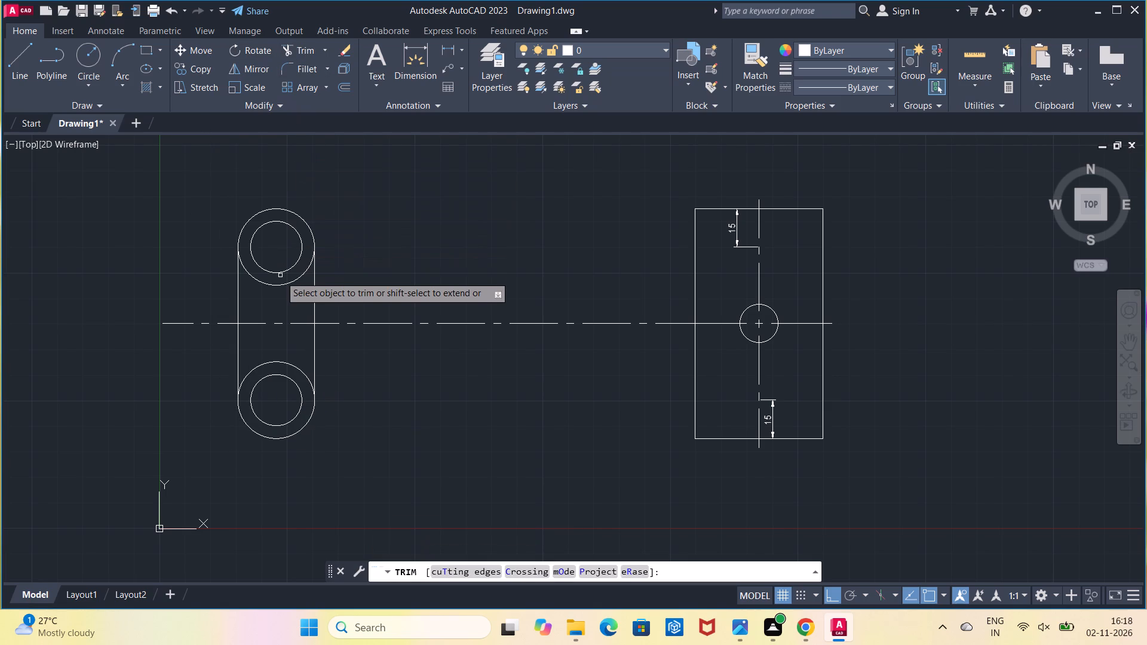
{"action": "left_click", "coordinate": [280, 286]}
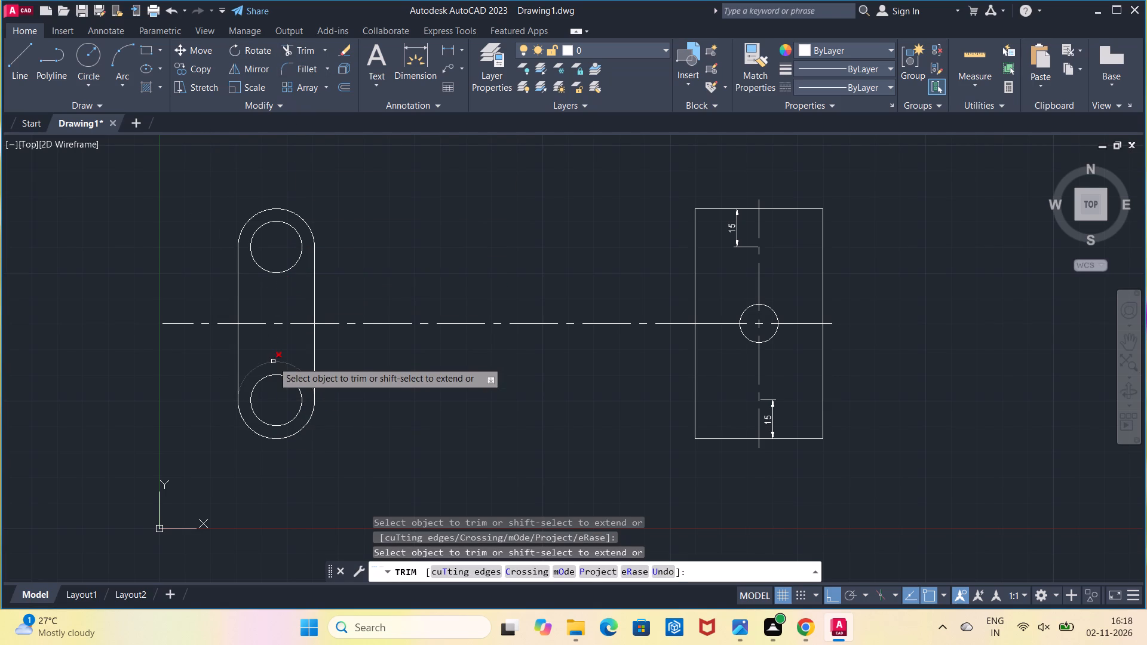
{"action": "left_click", "coordinate": [273, 361]}
{"action": "key", "text": "Escape"}
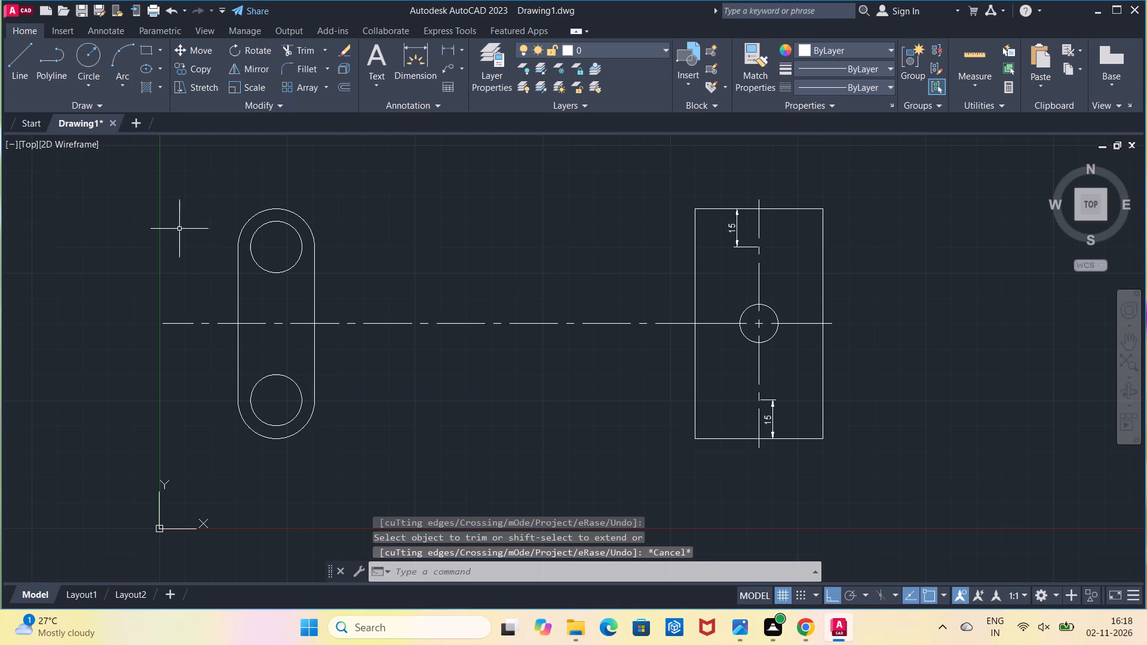
Draw two vertical lines joining the left quadrants and the right quadrants of the upper and lower inner circles.
{"action": "left_click", "coordinate": [30, 78]}
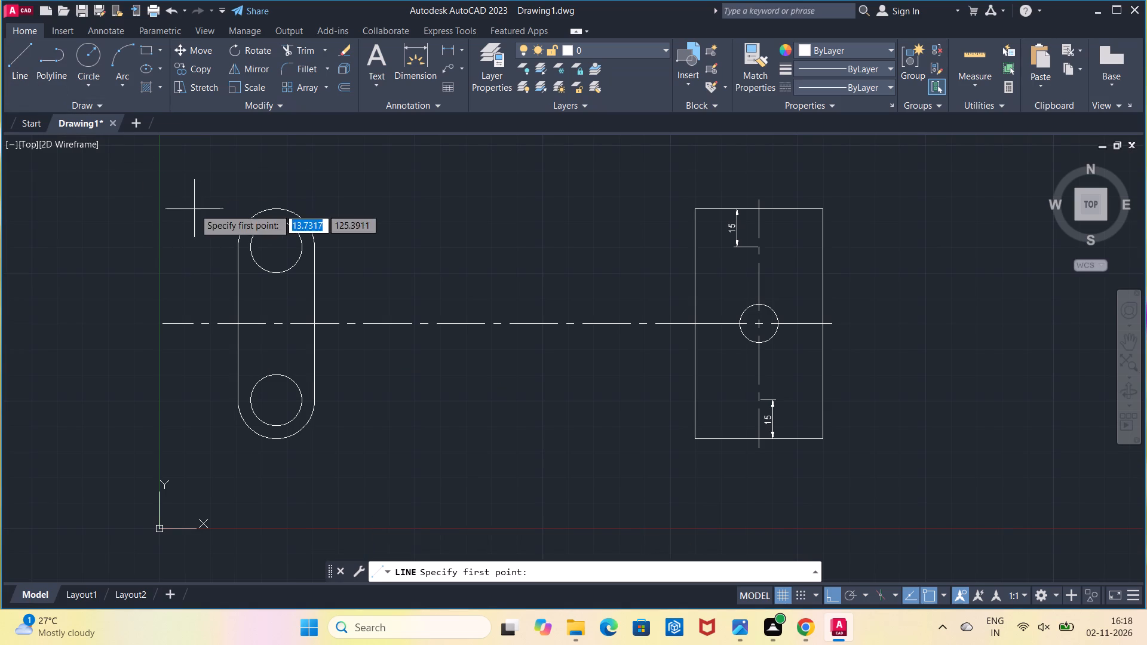
{"action": "left_click", "coordinate": [250, 245]}
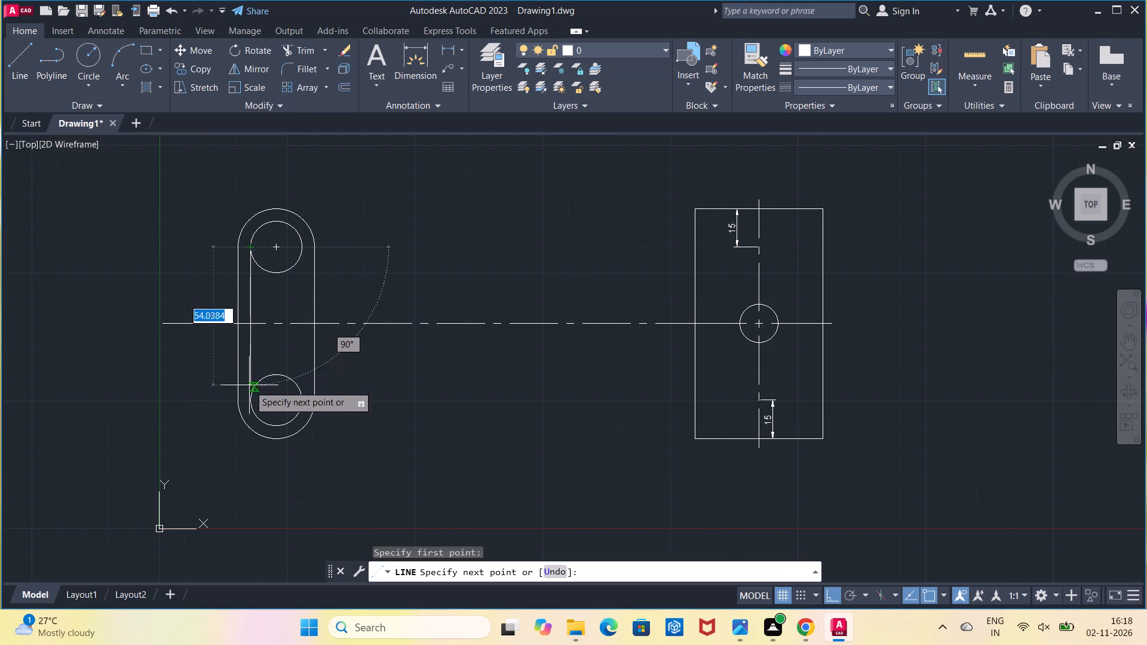
{"action": "left_click", "coordinate": [249, 398]}
{"action": "key", "text": "Escape"}
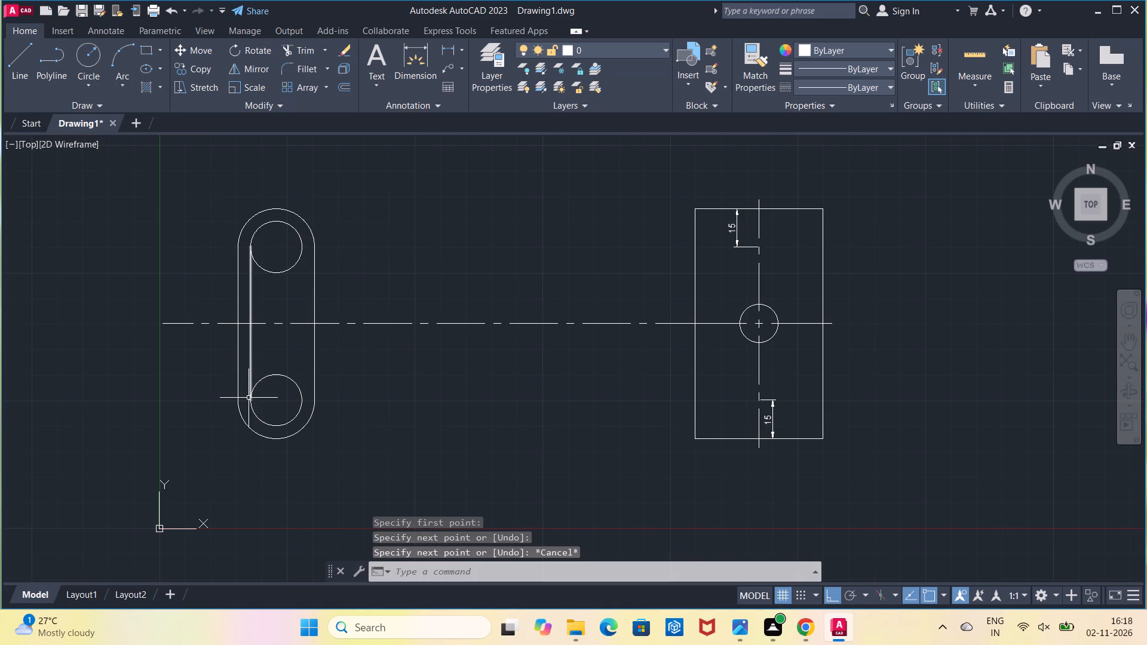
{"action": "left_click", "coordinate": [30, 78]}
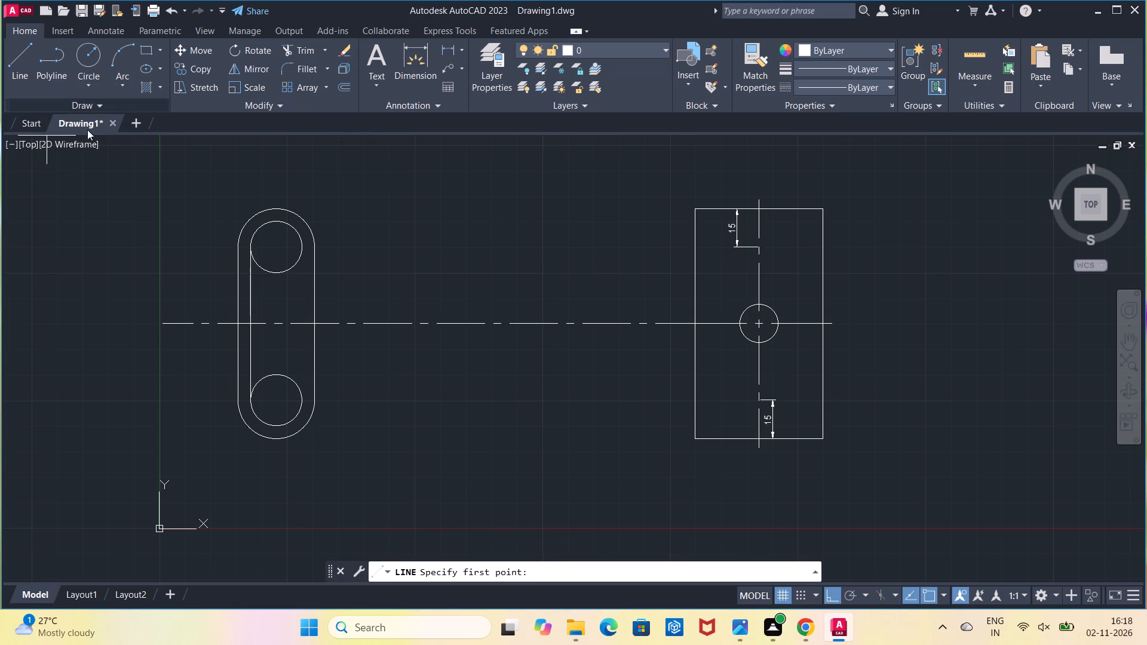
{"action": "left_click", "coordinate": [300, 243]}
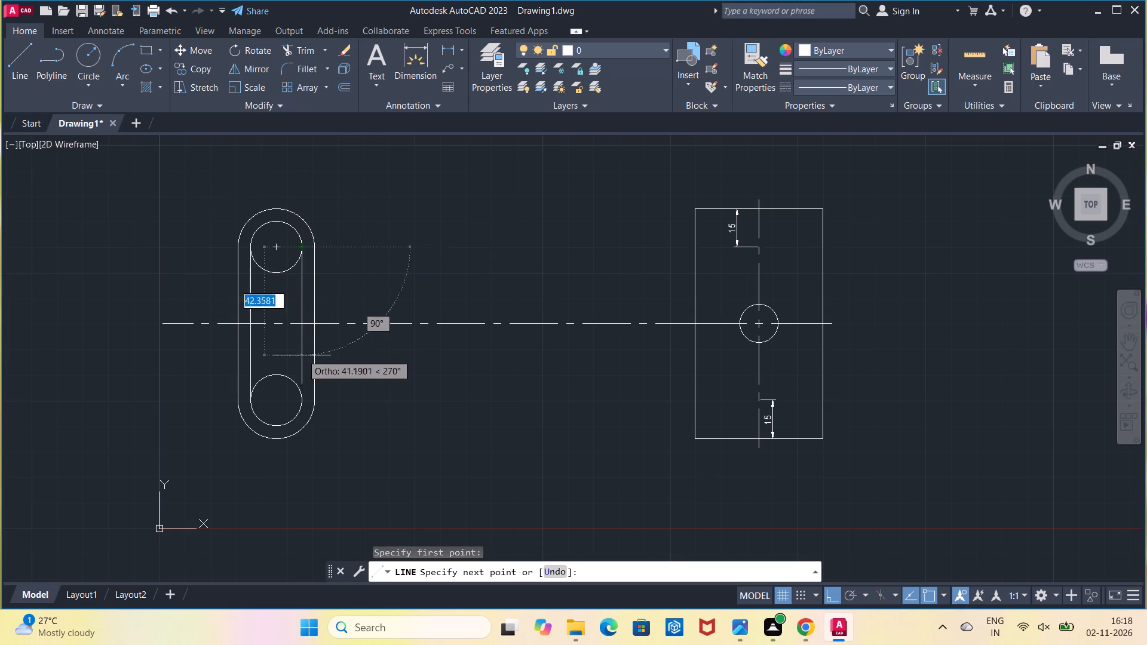
{"action": "left_click", "coordinate": [302, 401]}
{"action": "key", "text": "Escape"}
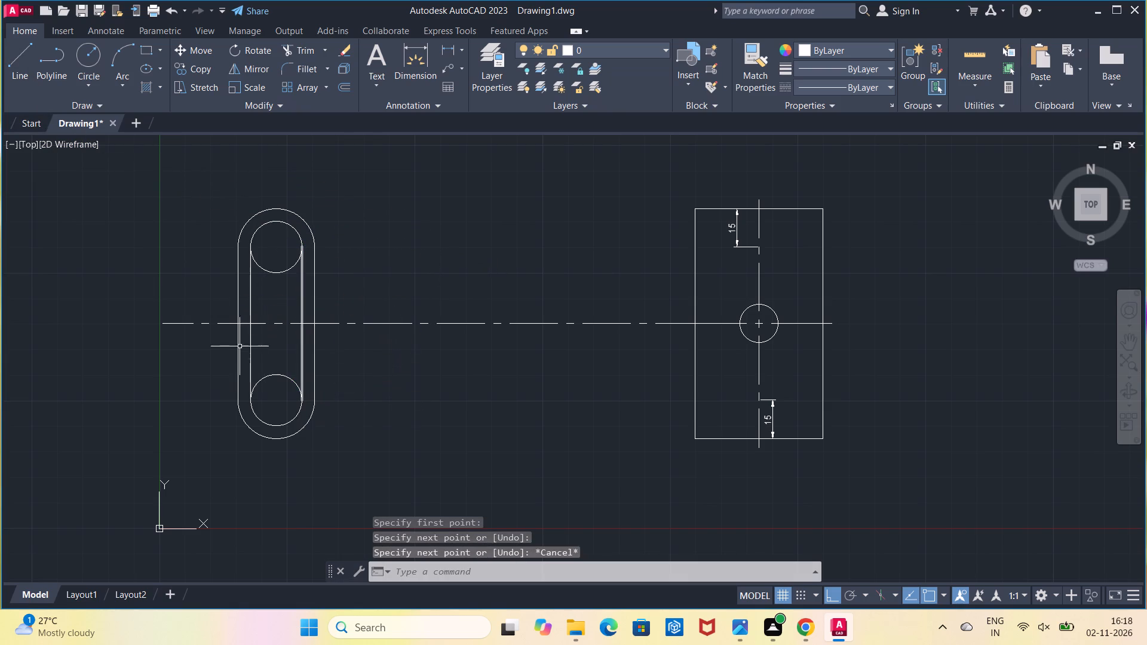
Trim the facing inner arcs of the two inner circles to leave a closed inner slot outline.
{"action": "left_click", "coordinate": [301, 55]}
{"action": "left_click", "coordinate": [271, 271]}
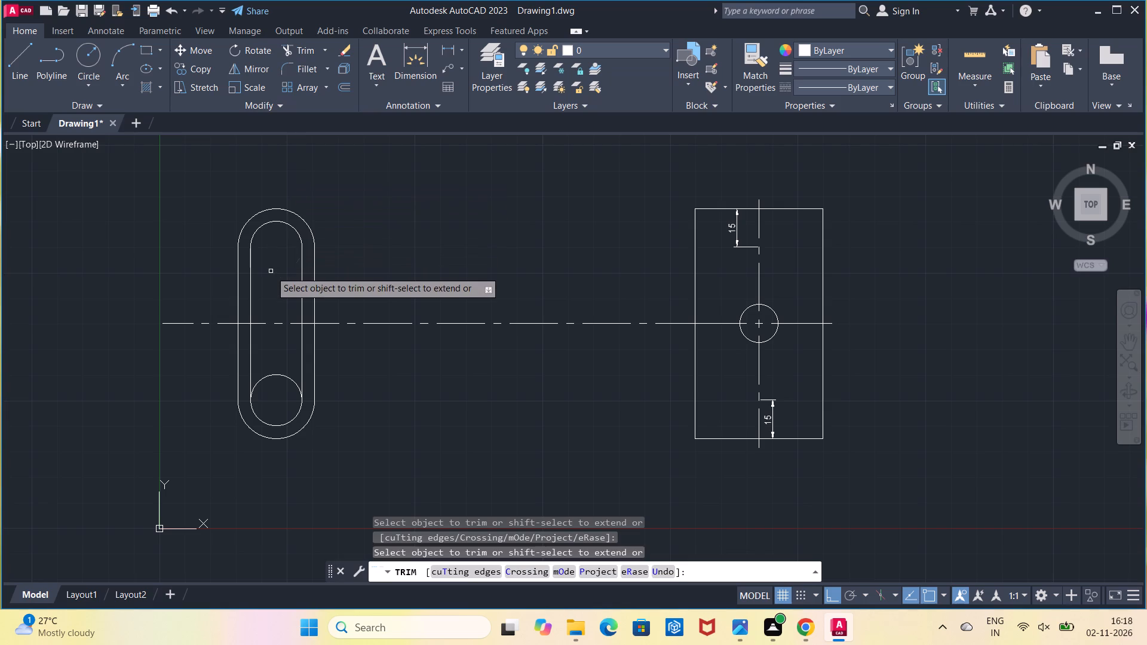
{"action": "left_click", "coordinate": [279, 374]}
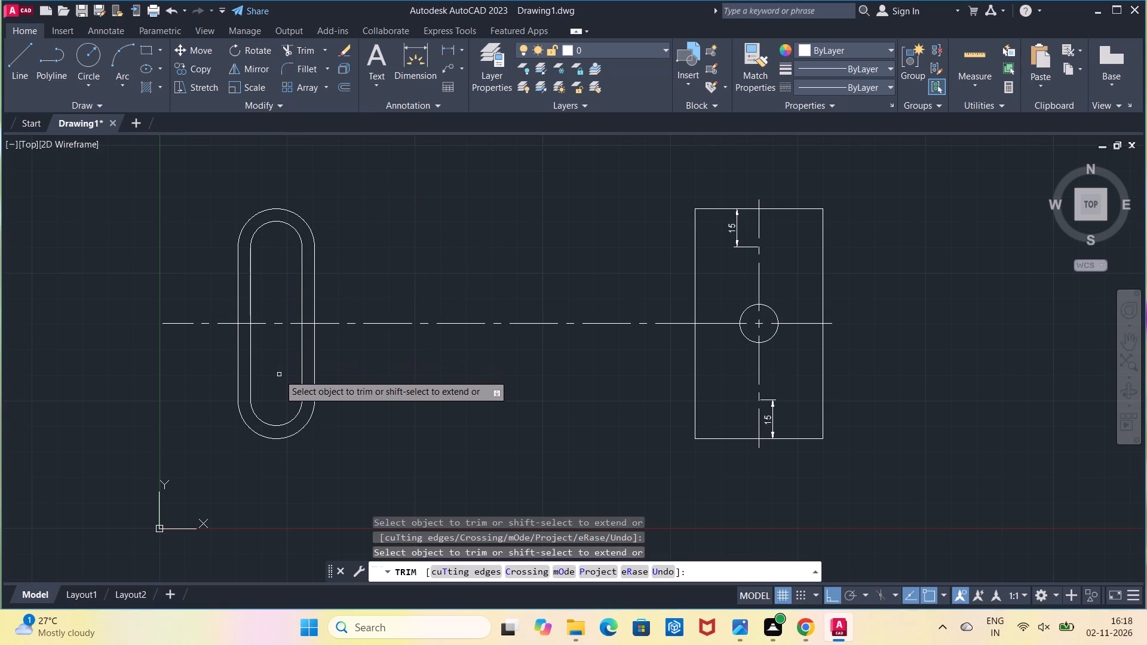
{"action": "key", "text": "Escape"}
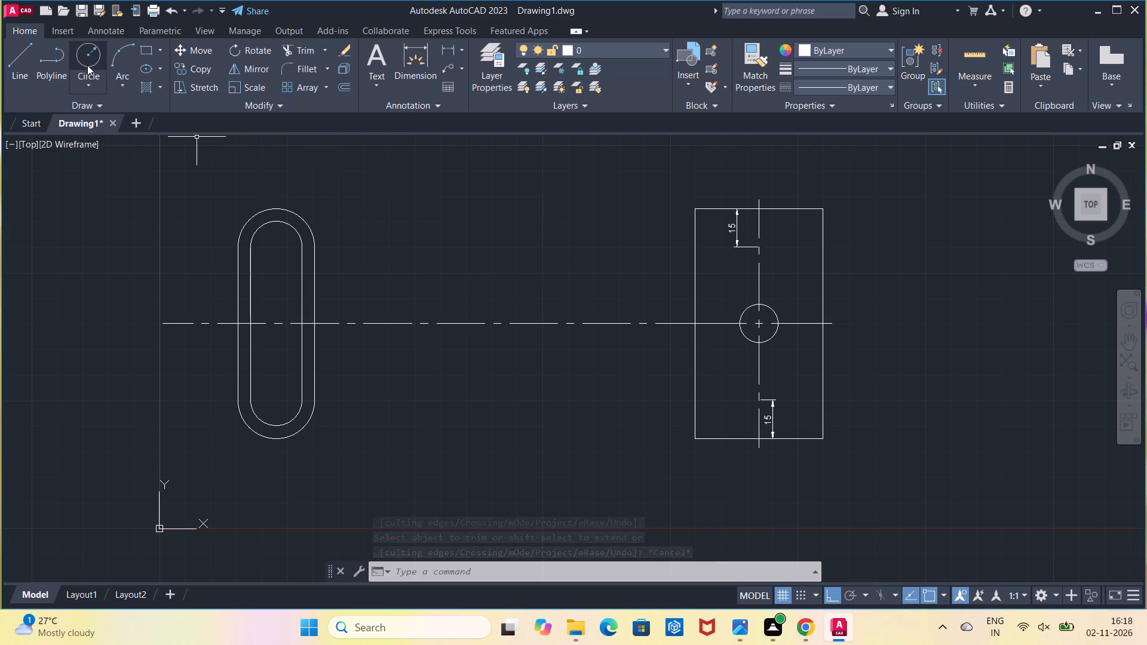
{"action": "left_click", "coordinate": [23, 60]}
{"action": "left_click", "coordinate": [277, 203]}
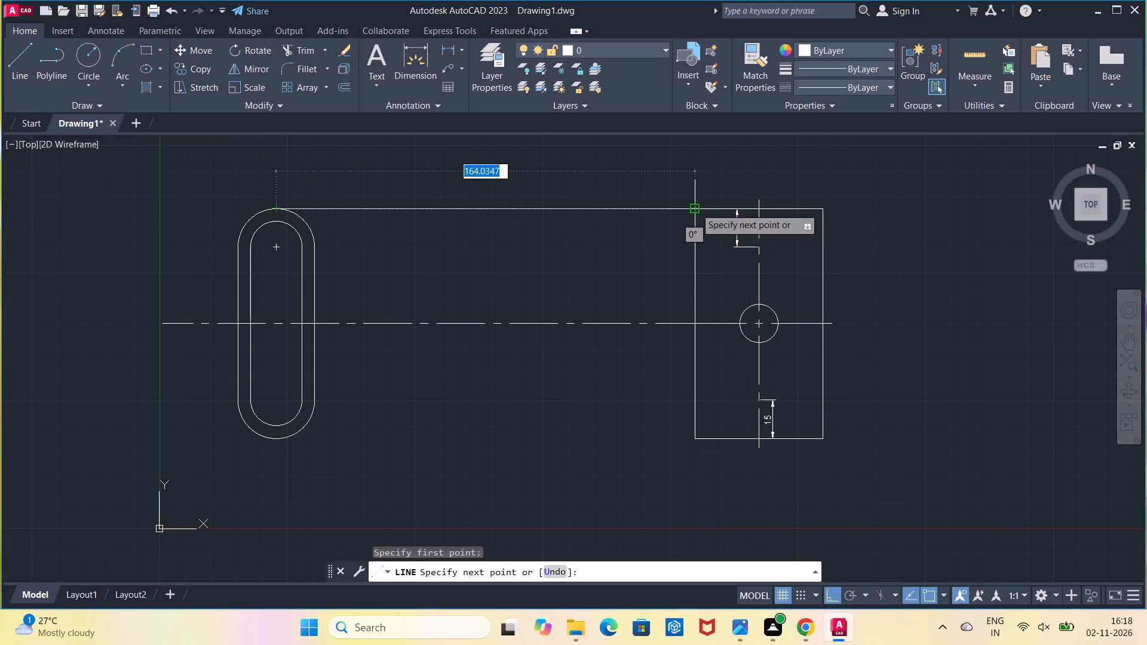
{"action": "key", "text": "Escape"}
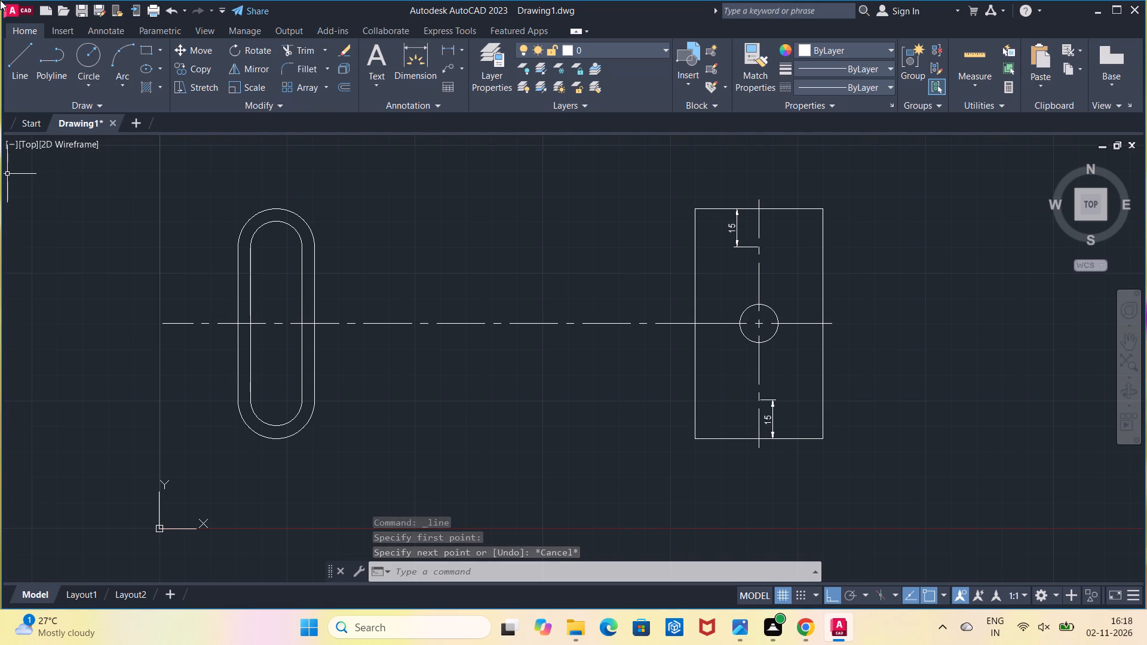
Remove the upper and lower 15 dimensions inside the rectangle with Trim.
{"action": "left_click", "coordinate": [312, 48]}
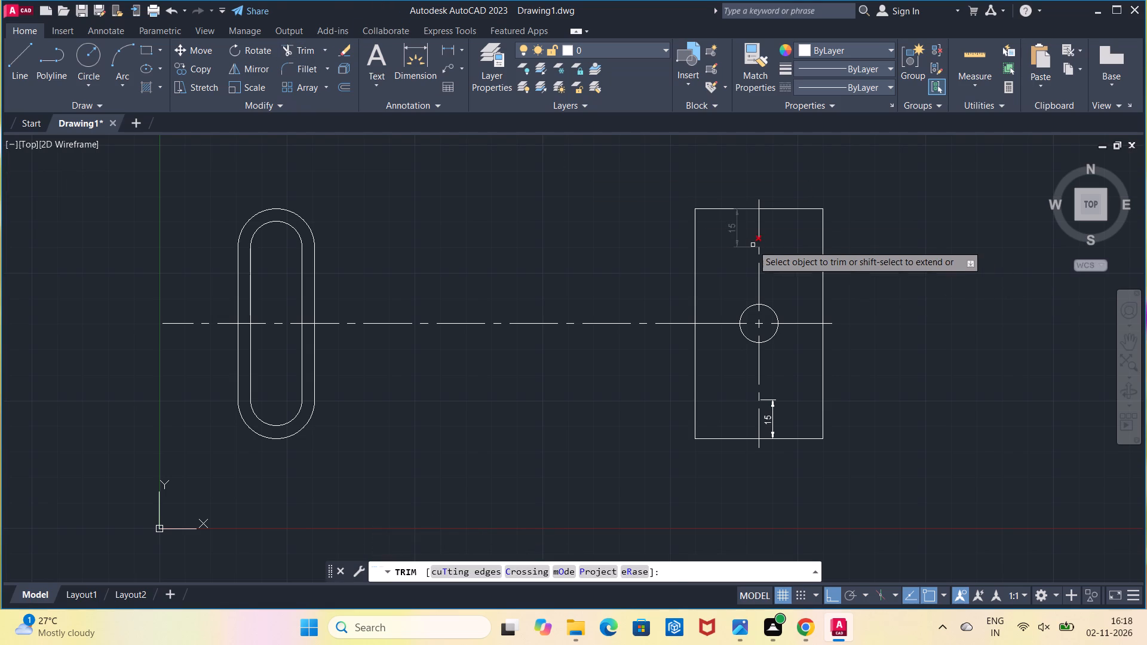
{"action": "left_click", "coordinate": [749, 245]}
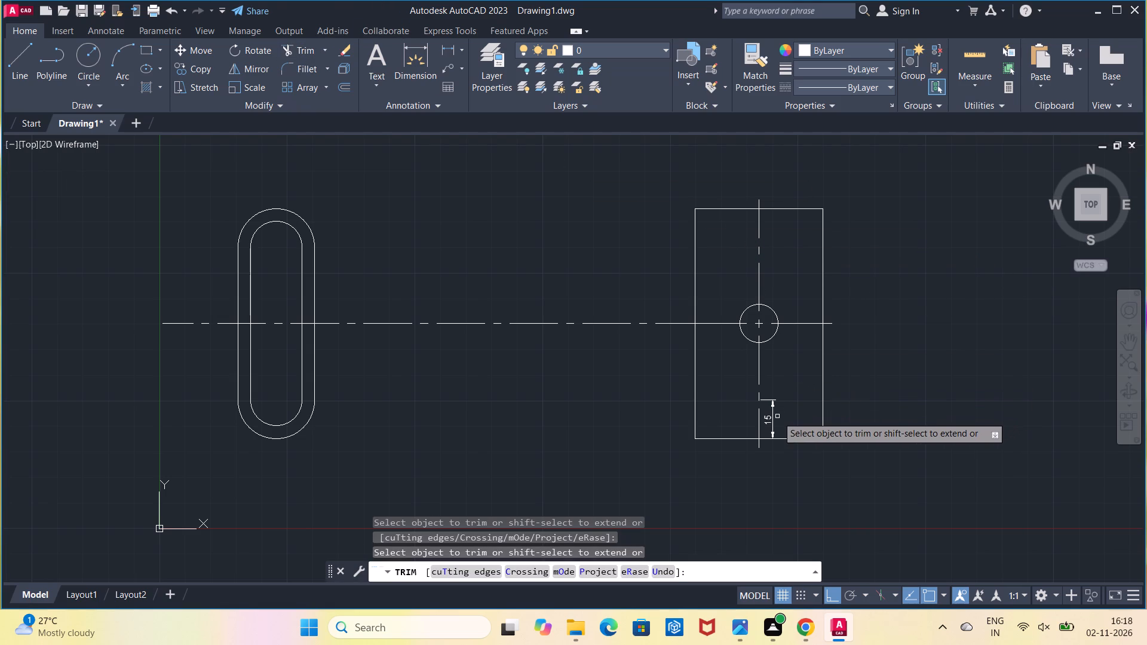
{"action": "left_click", "coordinate": [774, 418]}
{"action": "key", "text": "bracketright"}
{"action": "key", "text": "Return"}
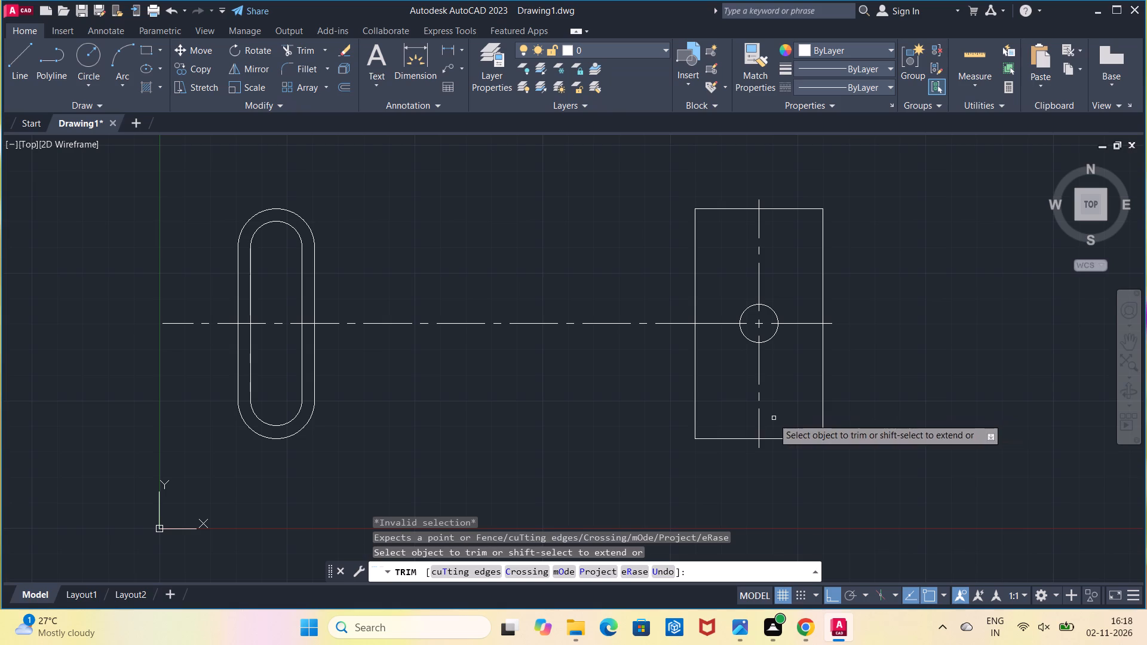
{"action": "key", "text": "Escape"}
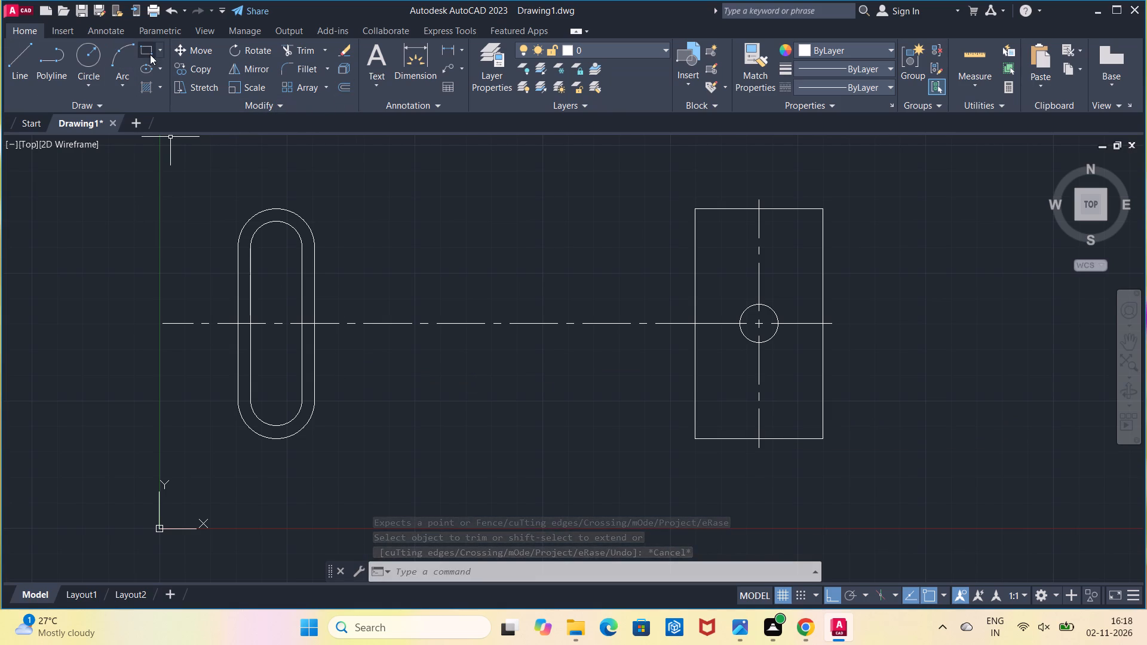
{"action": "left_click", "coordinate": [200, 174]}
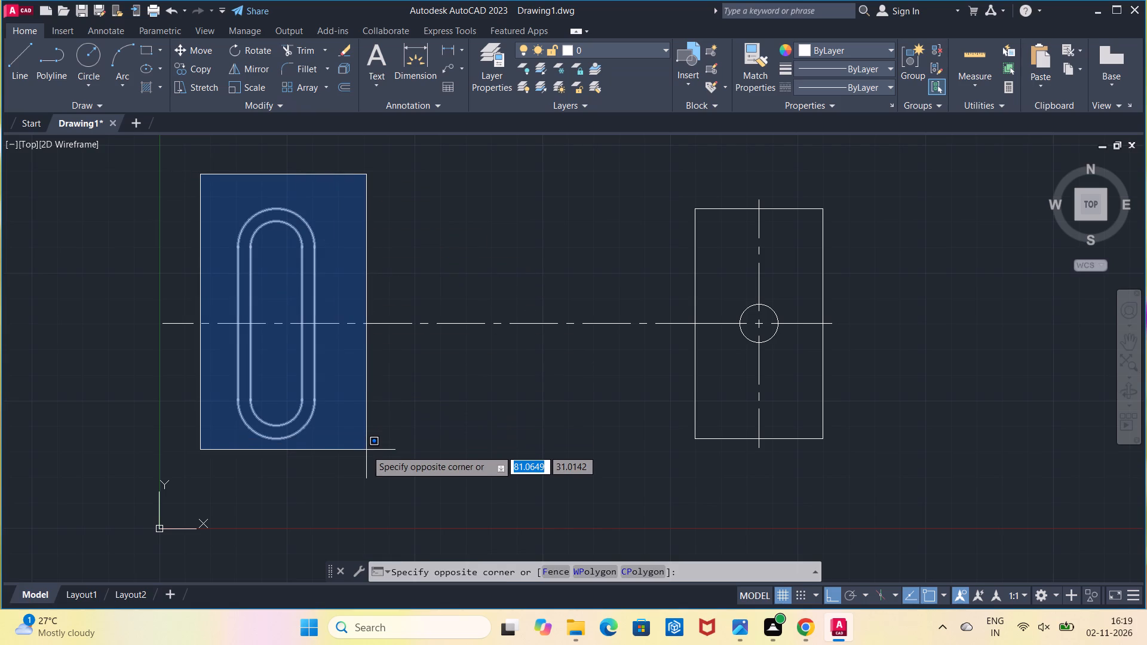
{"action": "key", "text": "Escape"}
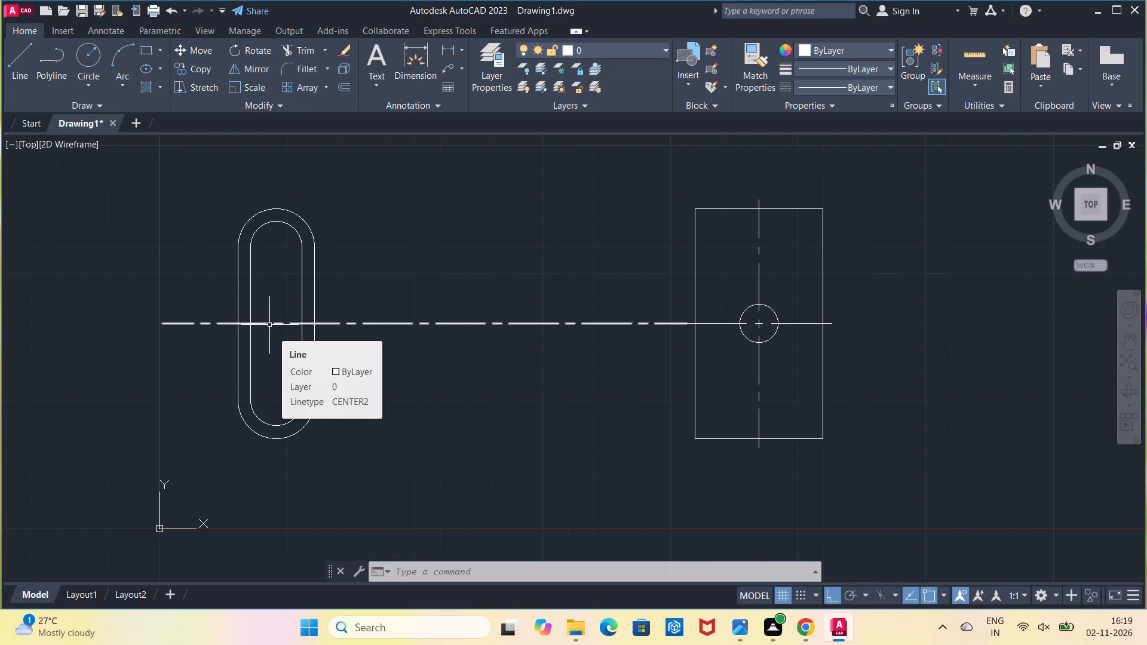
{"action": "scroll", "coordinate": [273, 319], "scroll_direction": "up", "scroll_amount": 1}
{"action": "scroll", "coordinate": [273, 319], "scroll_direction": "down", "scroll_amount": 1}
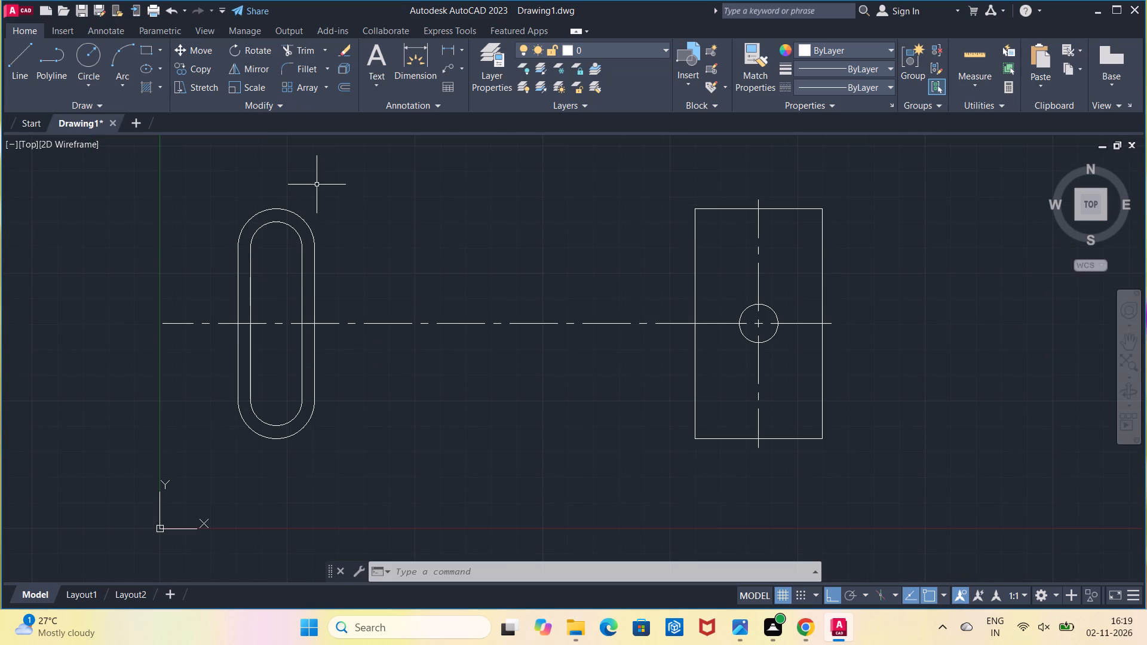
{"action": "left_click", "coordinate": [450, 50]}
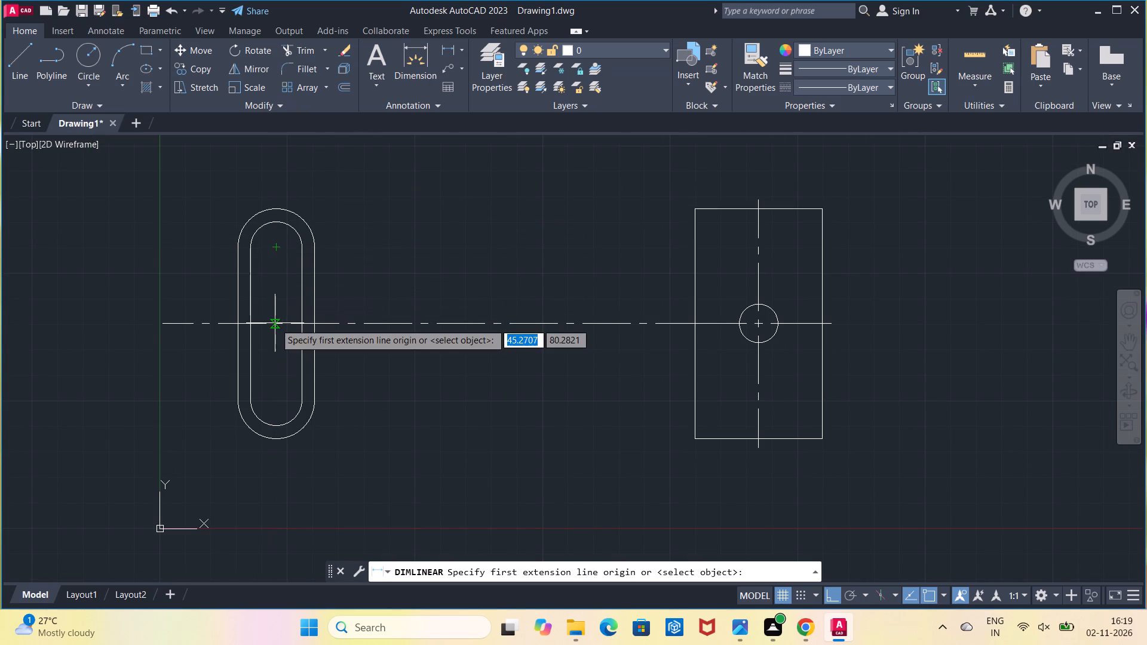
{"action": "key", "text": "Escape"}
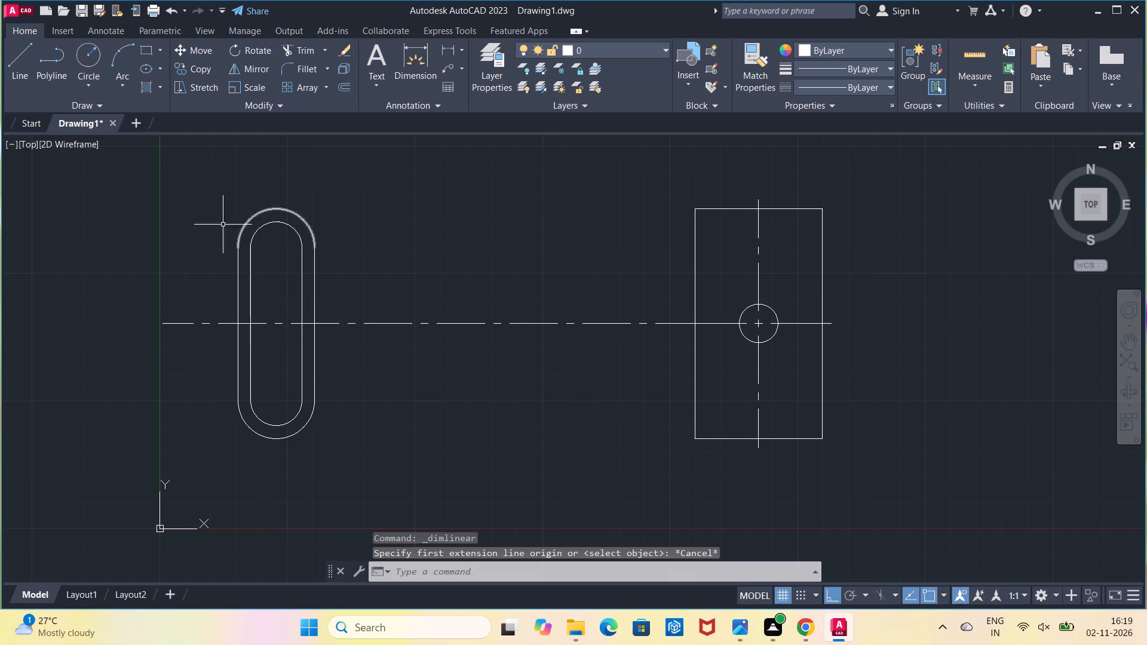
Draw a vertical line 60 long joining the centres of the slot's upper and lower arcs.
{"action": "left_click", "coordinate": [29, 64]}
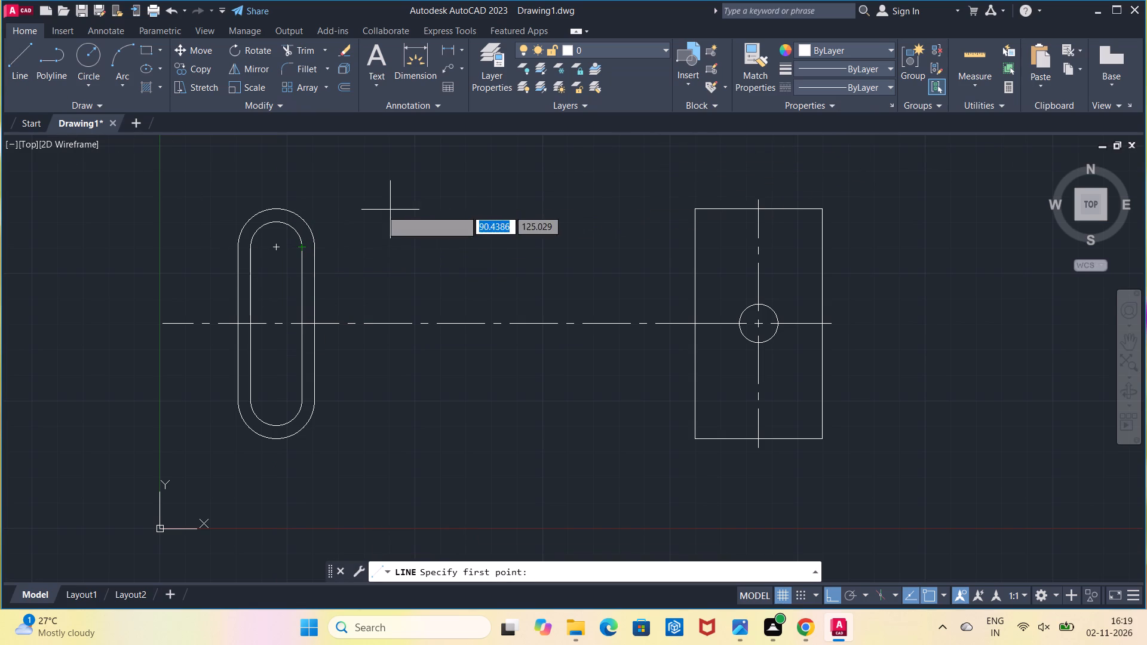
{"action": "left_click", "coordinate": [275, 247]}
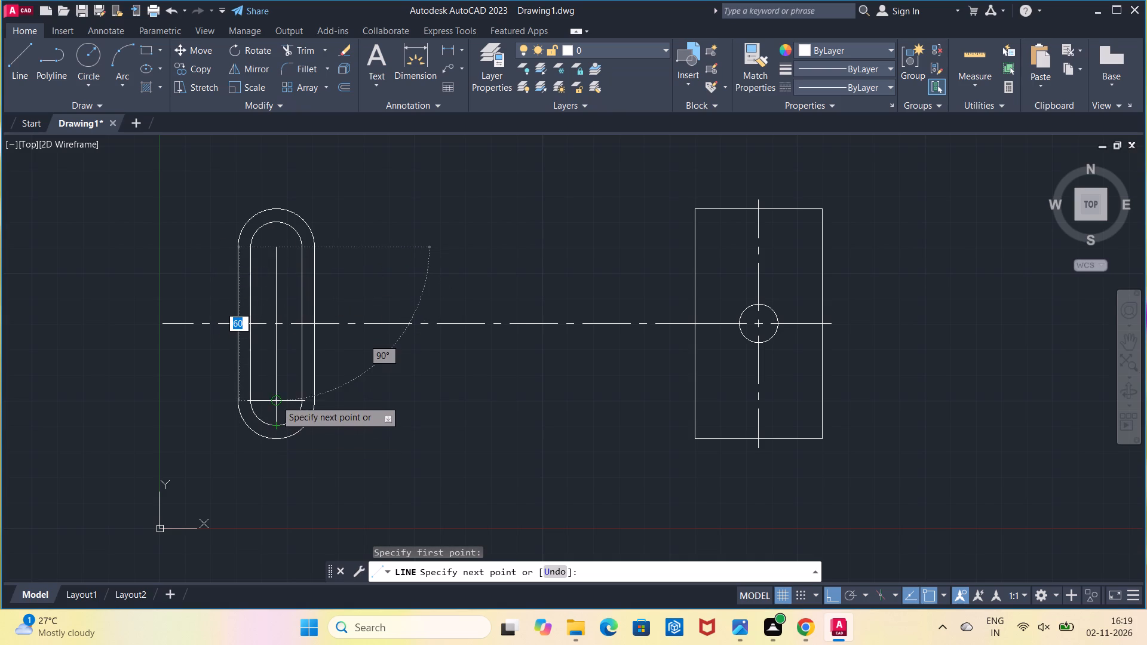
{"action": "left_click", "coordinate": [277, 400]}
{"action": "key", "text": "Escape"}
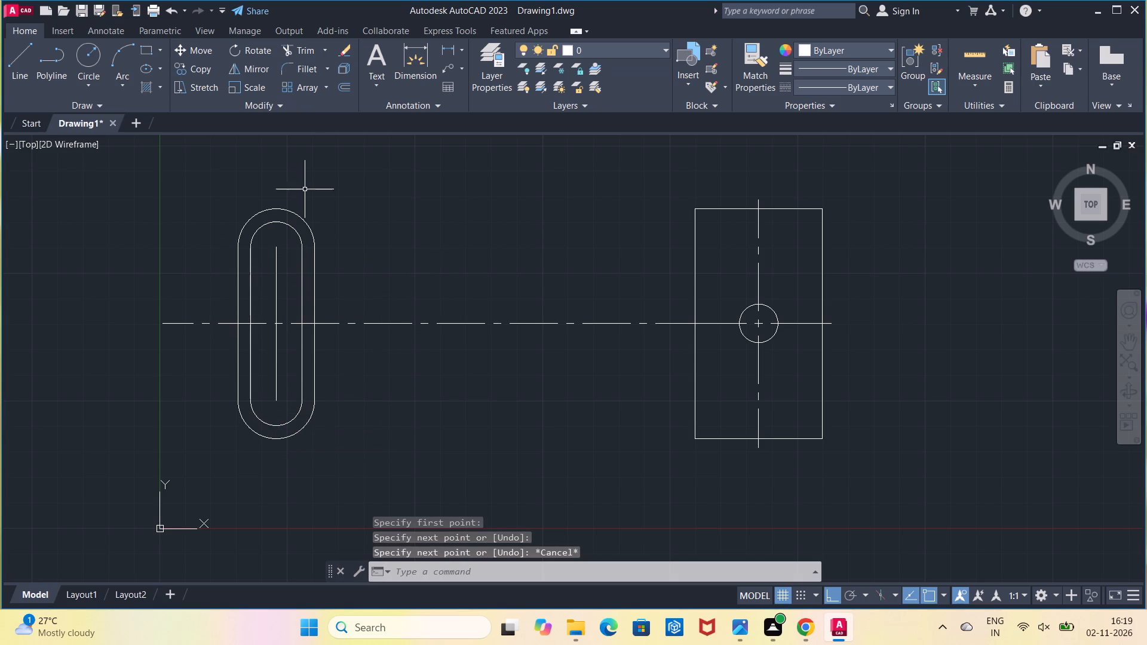
Measure the horizontal distance from the vertical centre line's midpoint to the outer slot's right side with a linear dimension.
{"action": "left_click", "coordinate": [443, 44]}
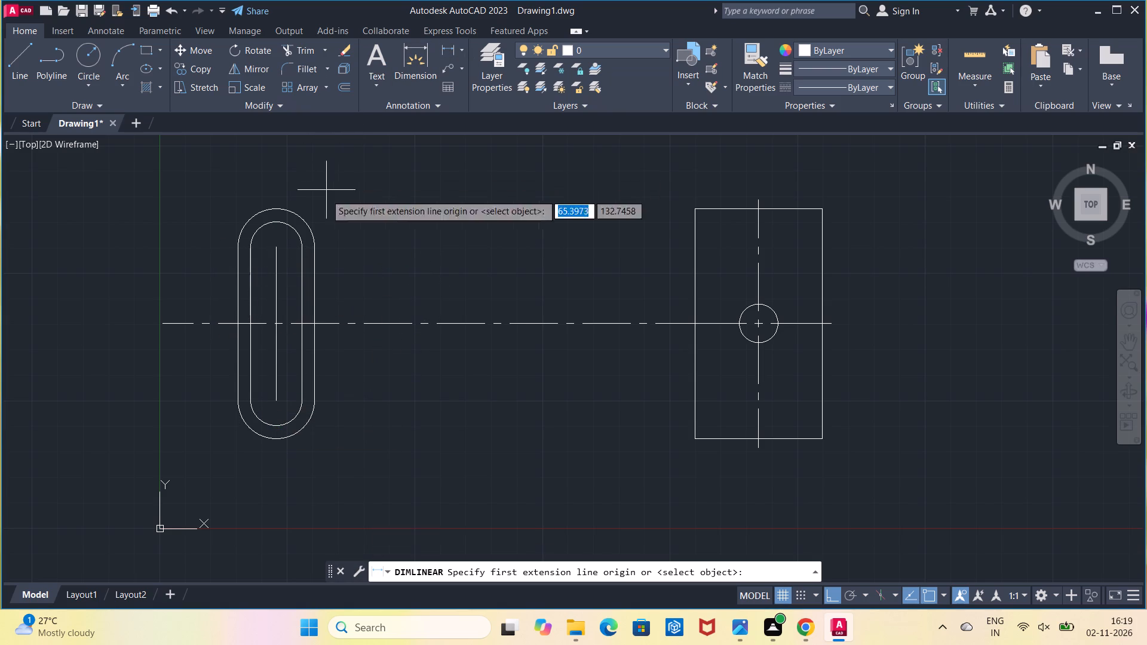
{"action": "left_click", "coordinate": [277, 321]}
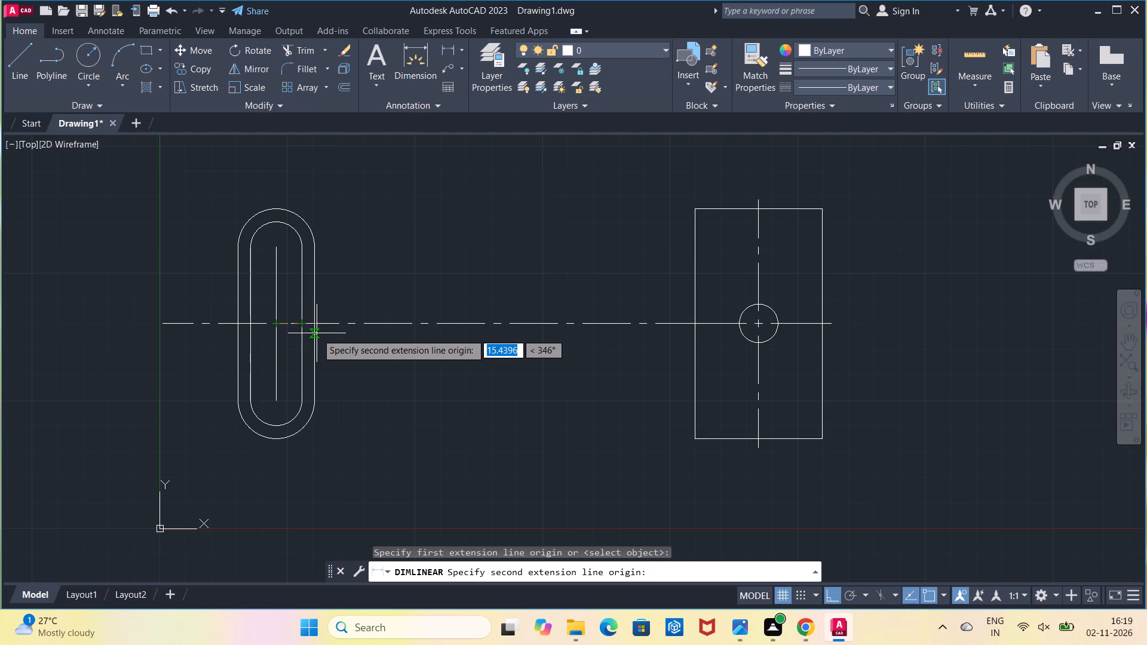
{"action": "left_click", "coordinate": [313, 326]}
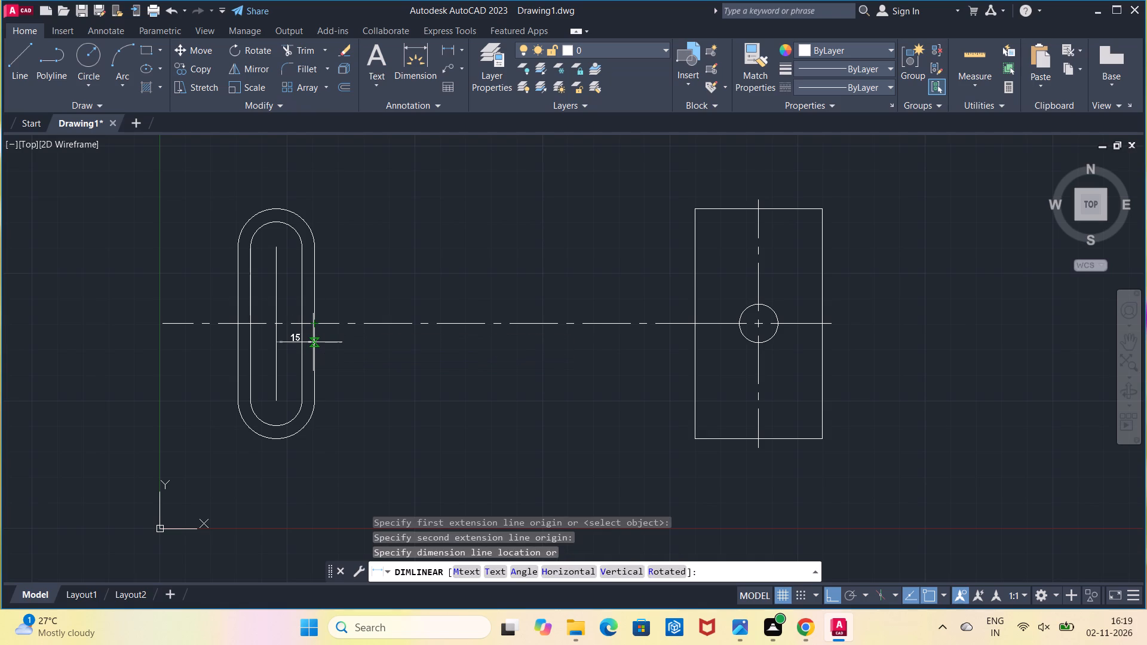
{"action": "key", "text": "Escape"}
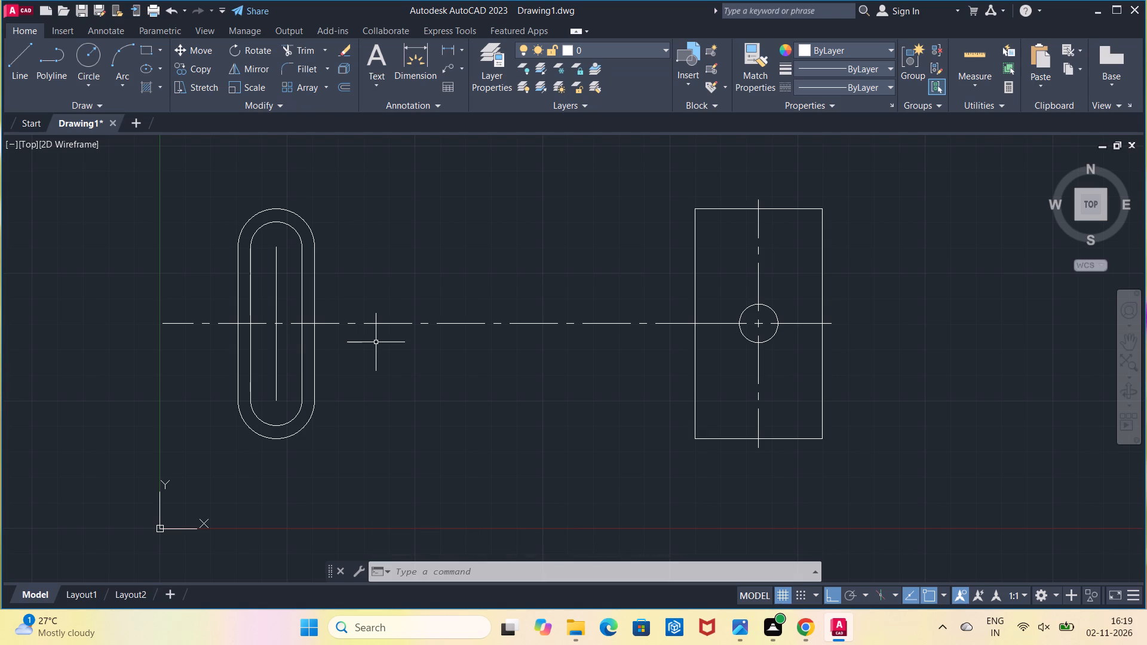
{"action": "key", "text": "Escape"}
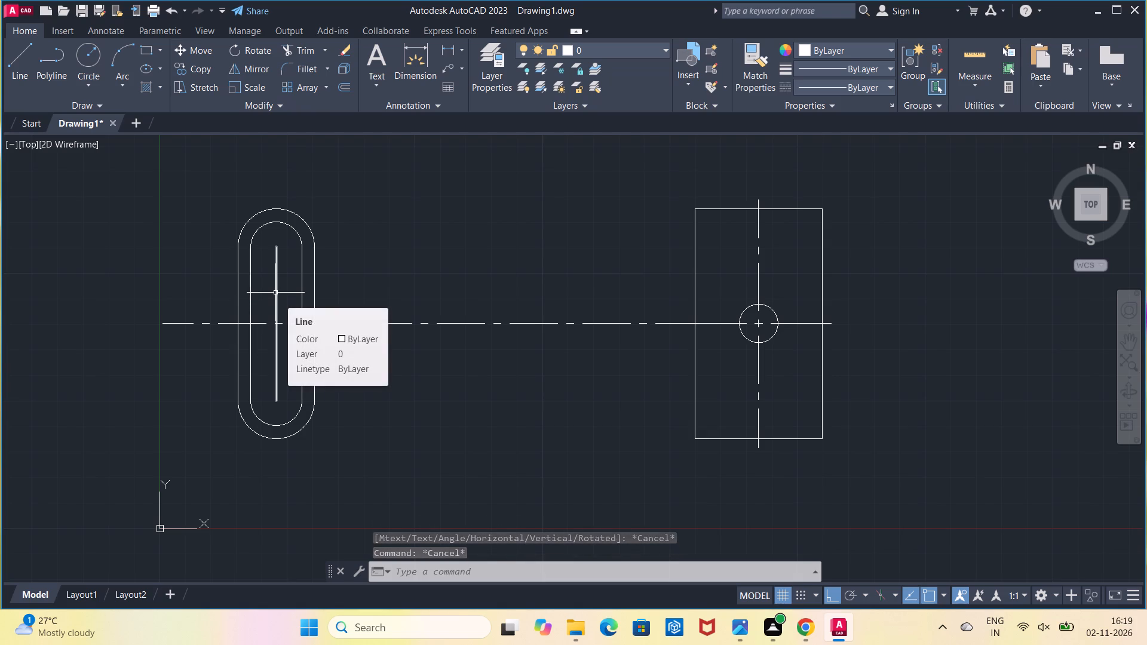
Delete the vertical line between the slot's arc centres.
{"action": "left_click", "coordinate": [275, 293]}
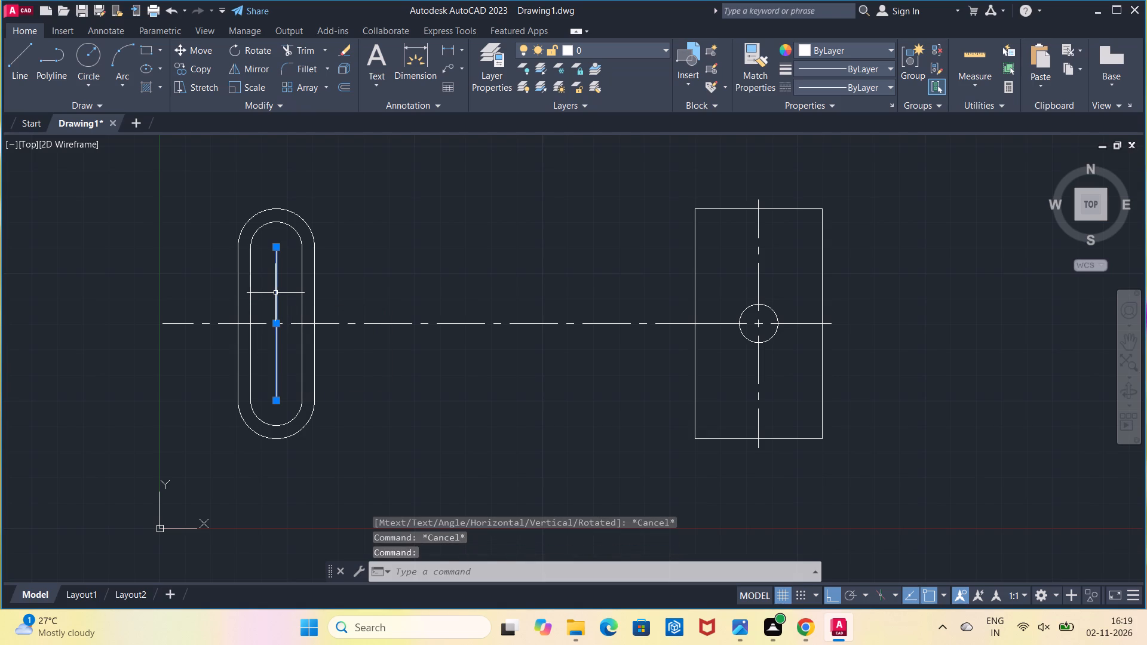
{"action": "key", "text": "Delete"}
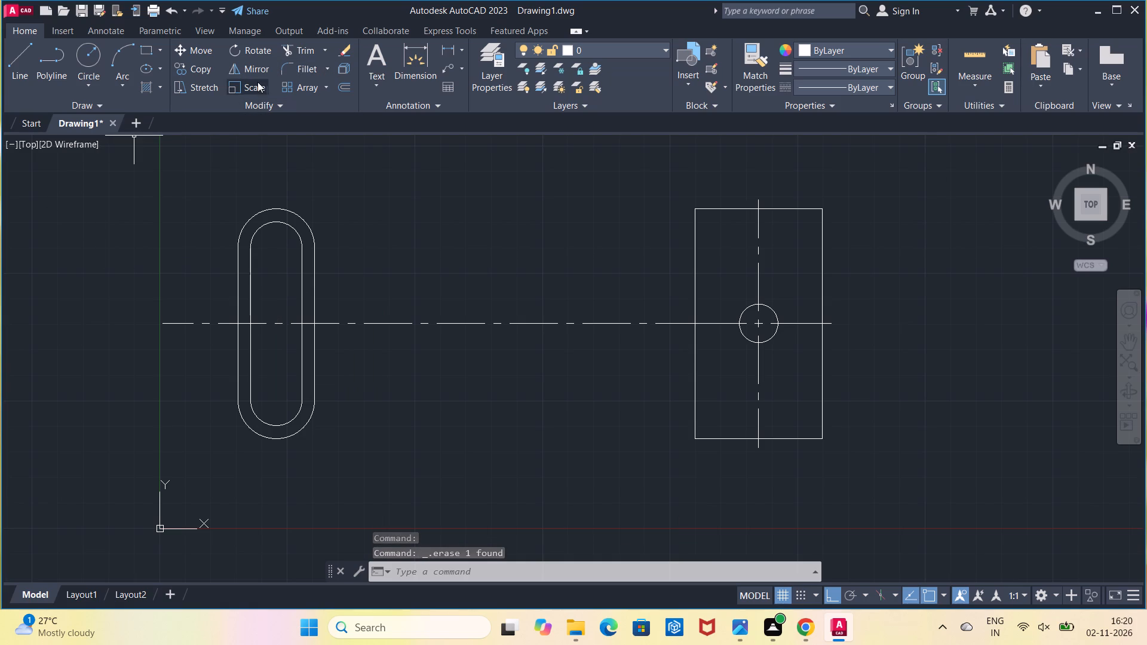
Join the lines and arcs of both concentric slots into closed polylines with Join.
{"action": "left_click", "coordinate": [199, 72]}
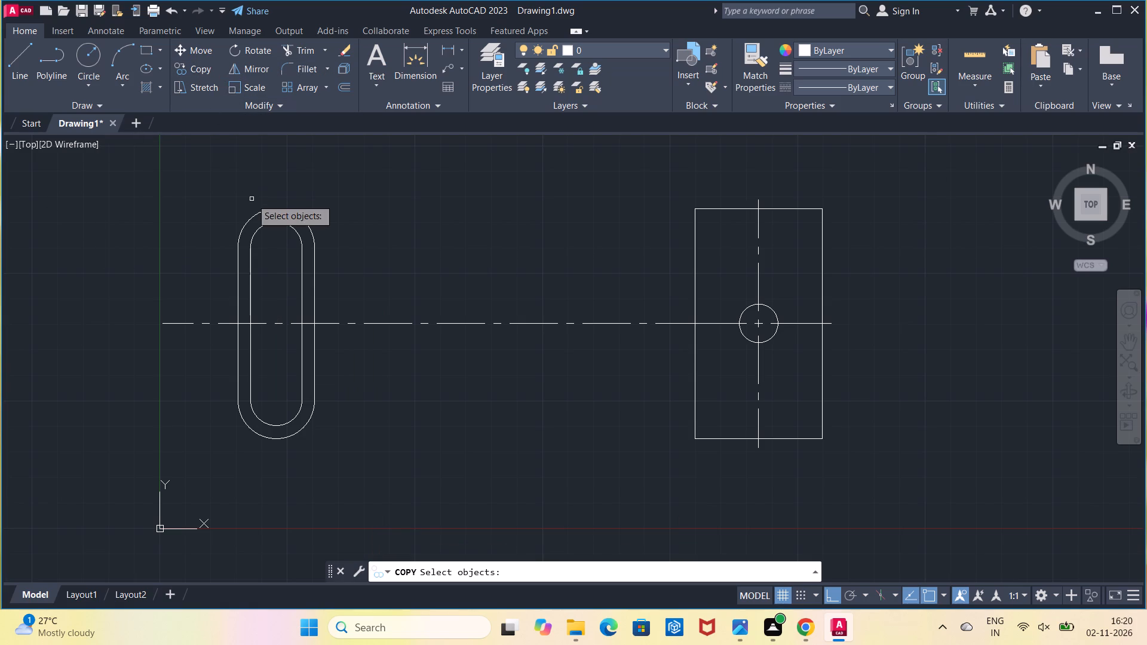
{"action": "key", "text": "Escape"}
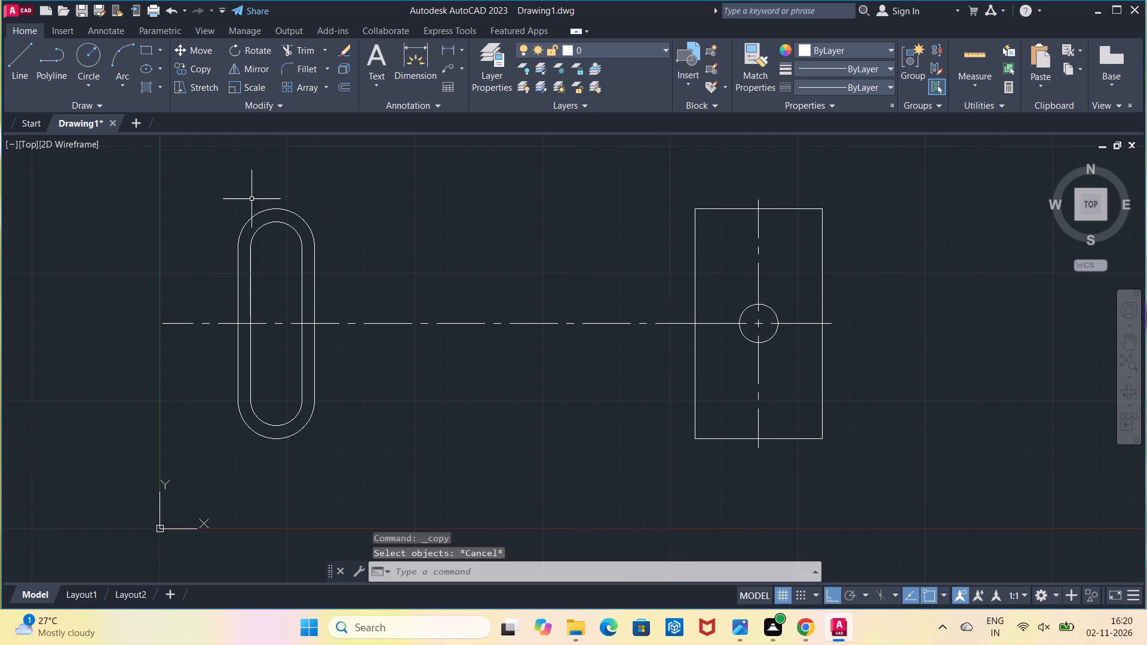
{"action": "left_click", "coordinate": [203, 177]}
{"action": "left_click", "coordinate": [373, 452]}
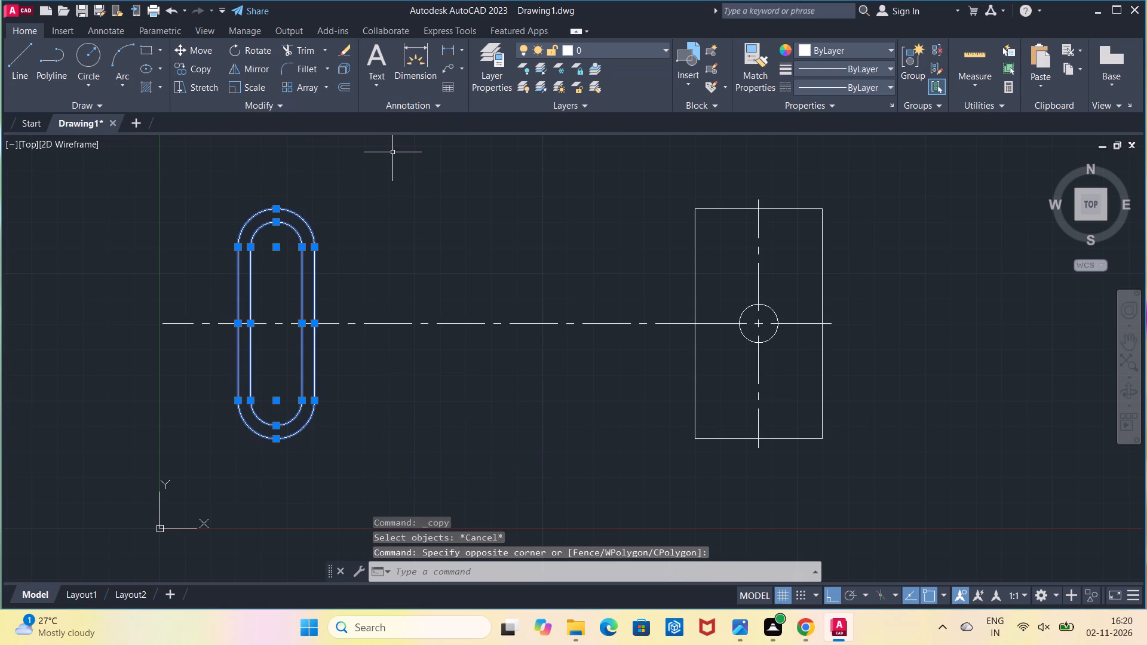
{"action": "type", "text": "joi"}
{"action": "left_click", "coordinate": [417, 183]}
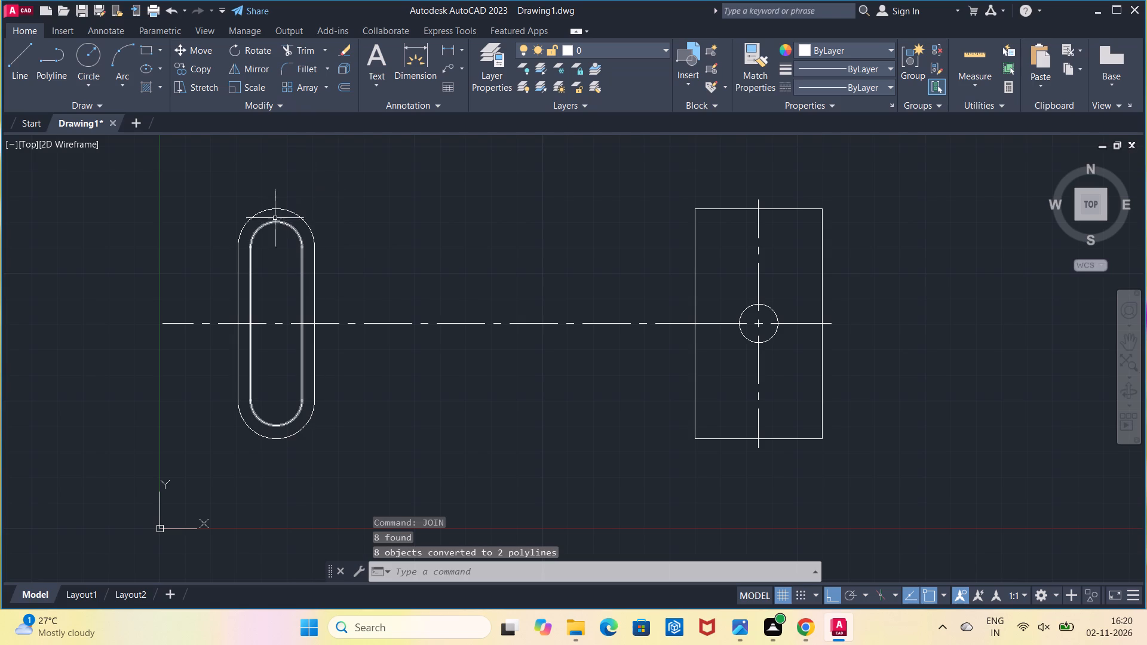
Copy the outer and inner slots 100 to the right along the horizontal centre line, using the slot centre as base point.
{"action": "left_click", "coordinate": [208, 71]}
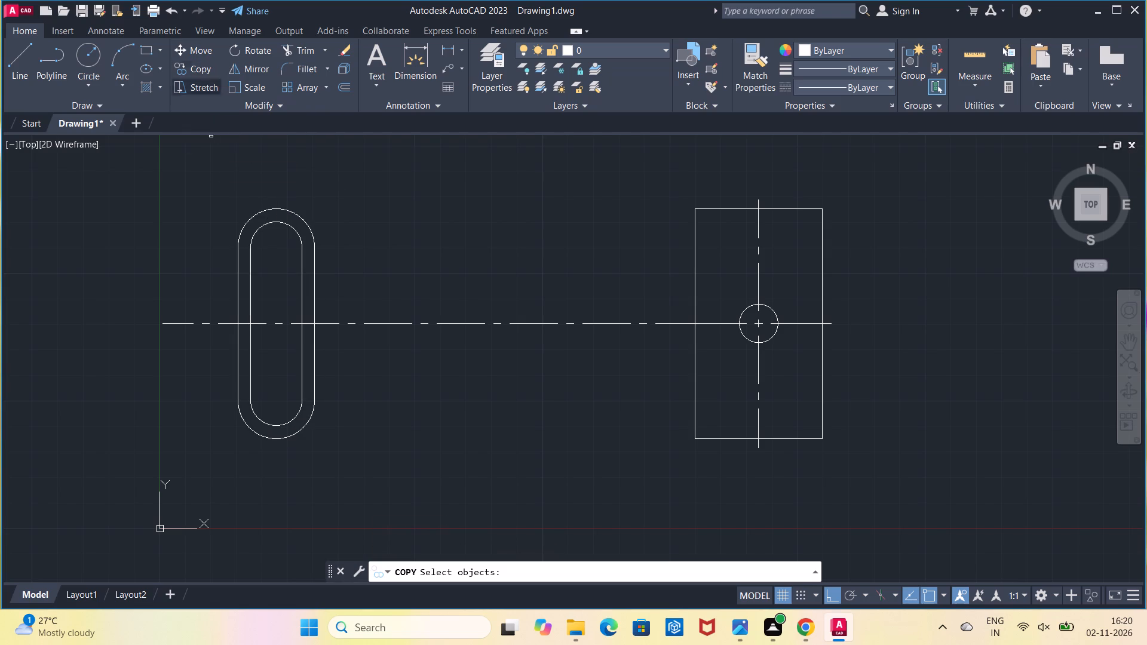
{"action": "left_click", "coordinate": [260, 214]}
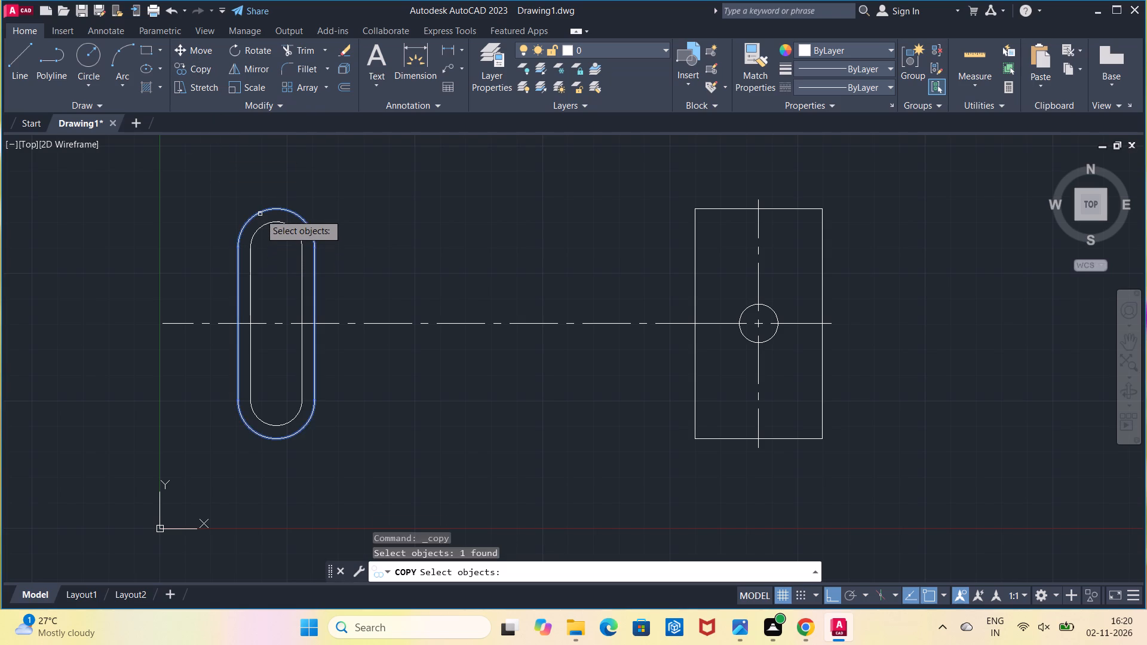
{"action": "left_click", "coordinate": [259, 226]}
{"action": "key", "text": "Return"}
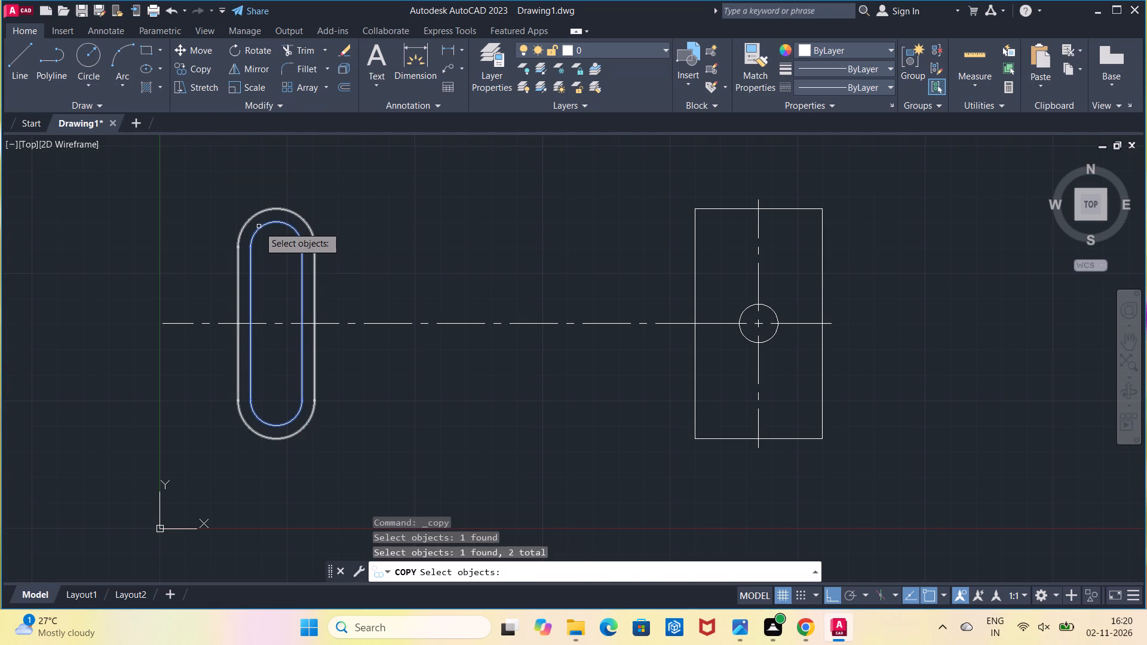
{"action": "left_click", "coordinate": [275, 321]}
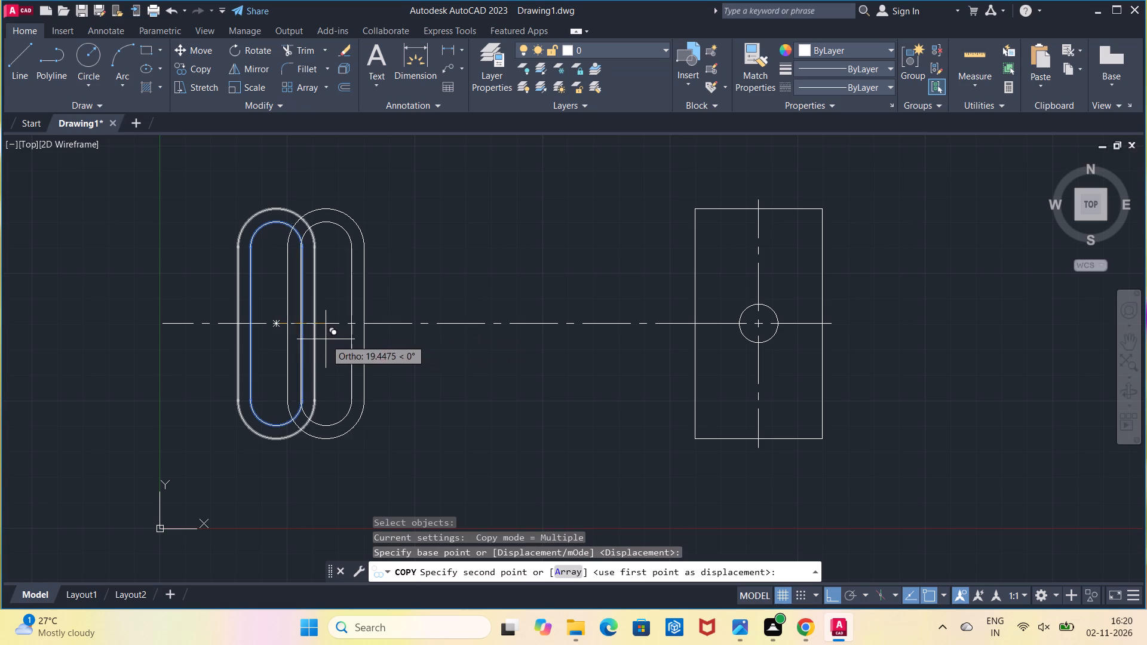
{"action": "type", "text": "100"}
{"action": "key", "text": "Return"}
{"action": "key", "text": "Escape"}
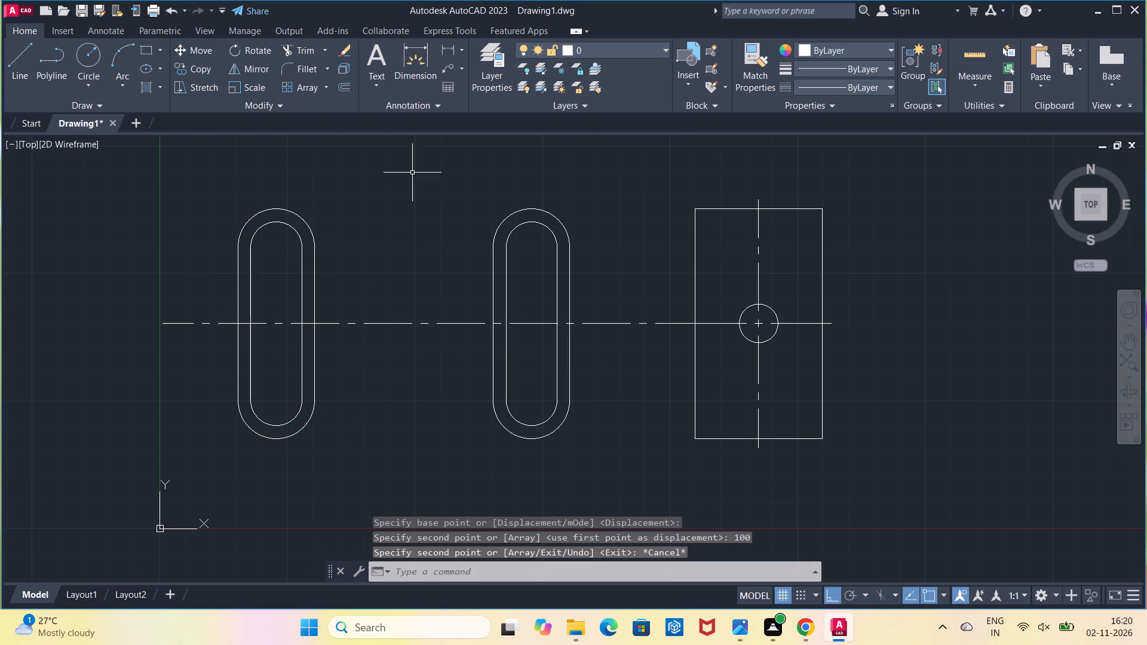
Measure the overall horizontal distance across both outer slots along the centre line with a linear dimension.
{"action": "left_click", "coordinate": [448, 50]}
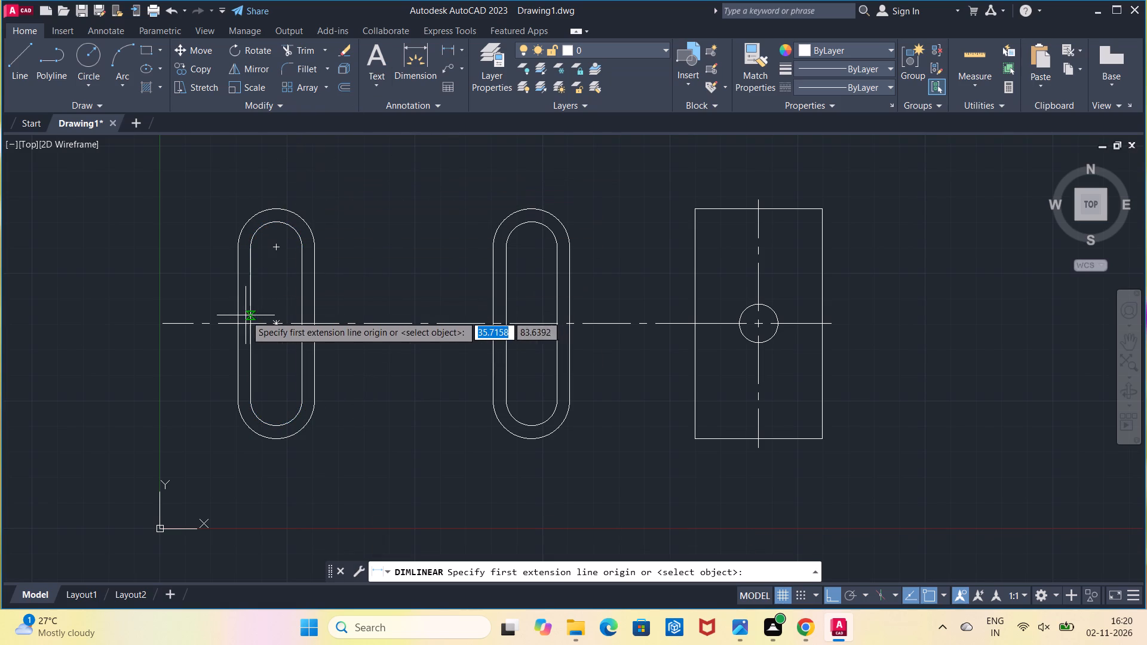
{"action": "left_click", "coordinate": [238, 320]}
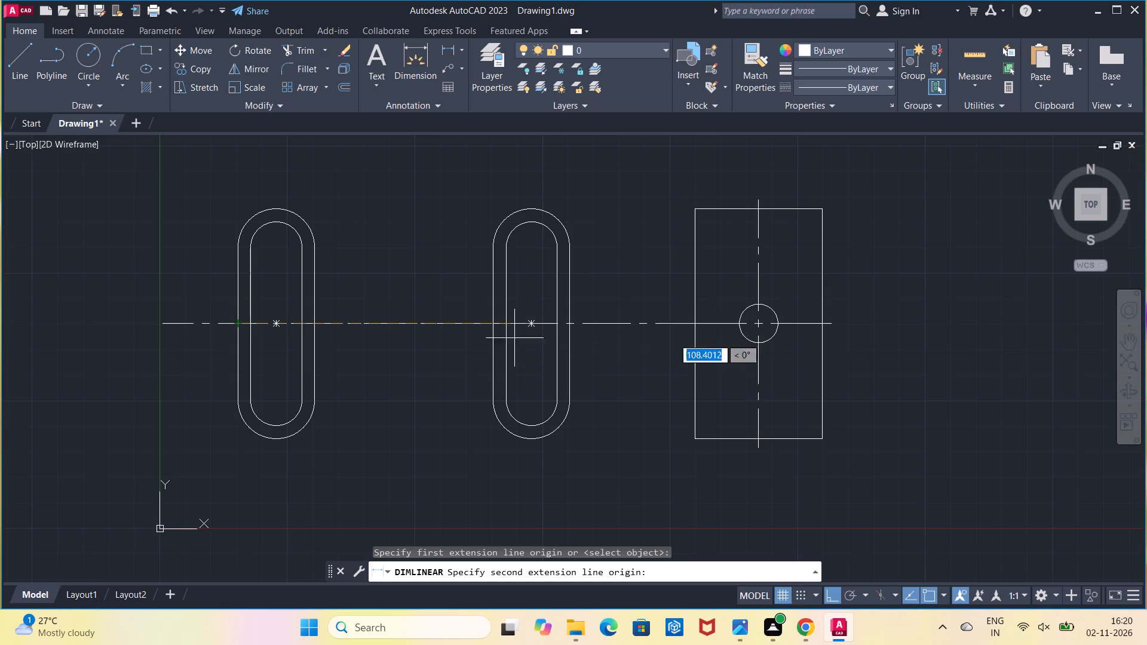
{"action": "left_click", "coordinate": [568, 327]}
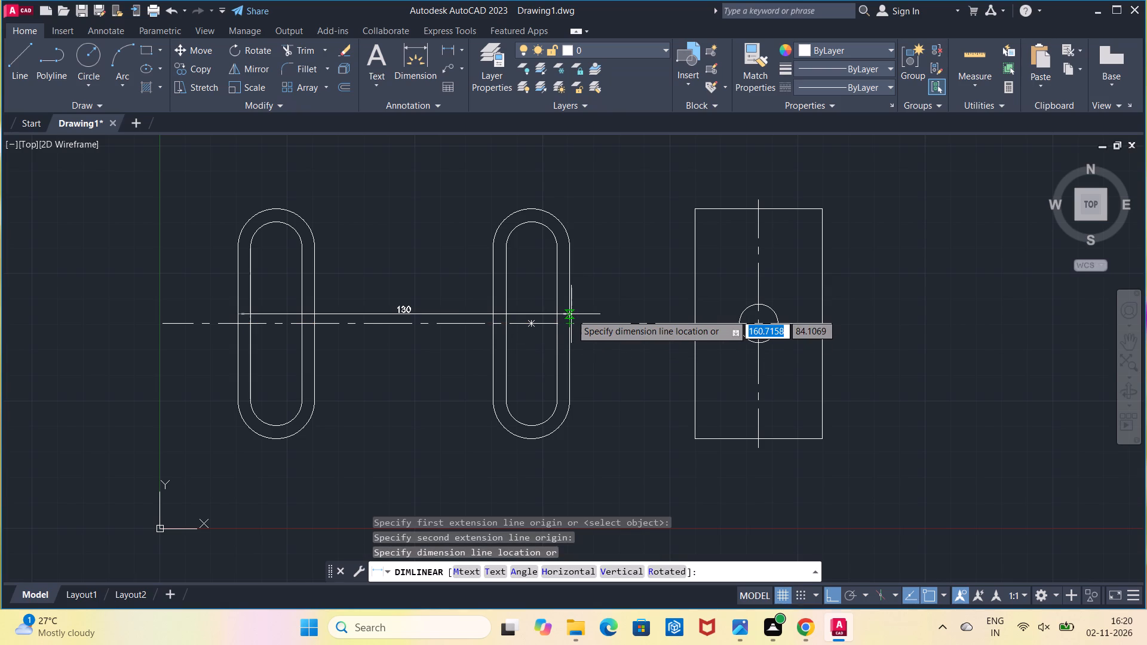
{"action": "key", "text": "Escape"}
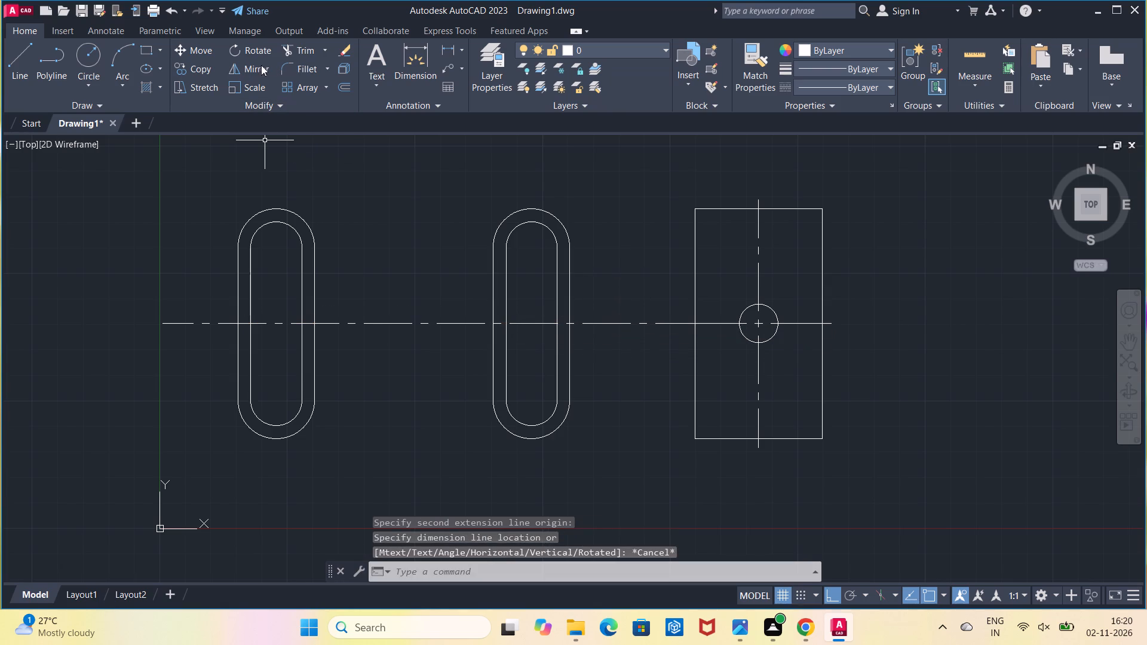
Trim the long horizontal centre line between the second slot's outer side and the rectangle view.
{"action": "left_click", "coordinate": [290, 48]}
{"action": "left_click_drag", "start_coordinate": [579, 282], "coordinate": [606, 379]}
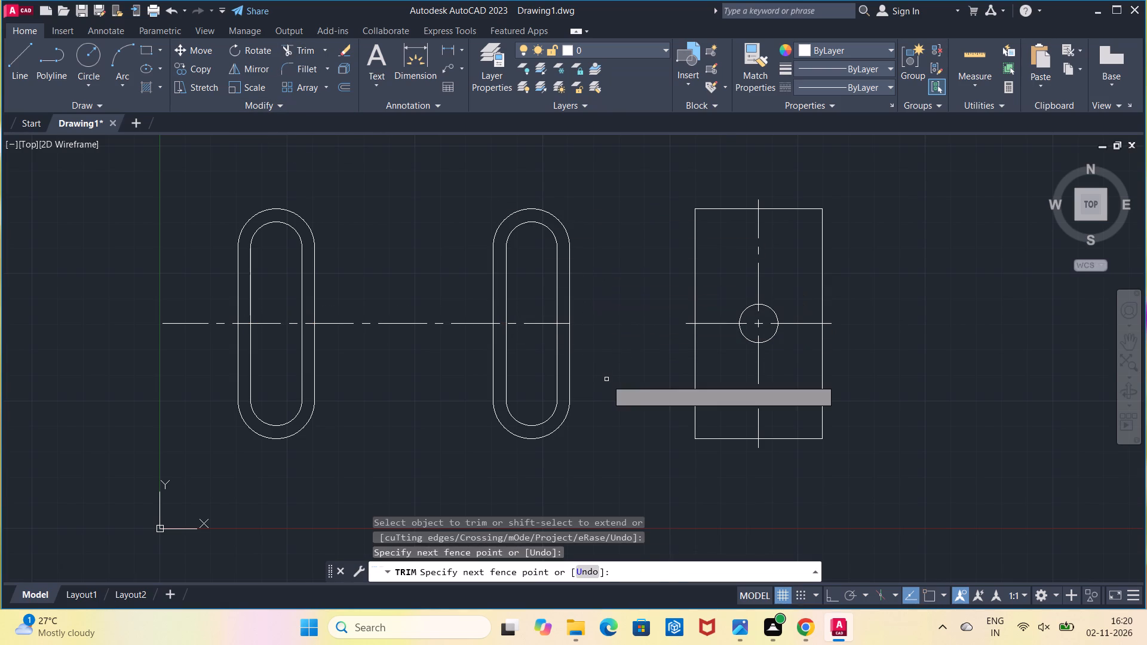
{"action": "key", "text": "Escape"}
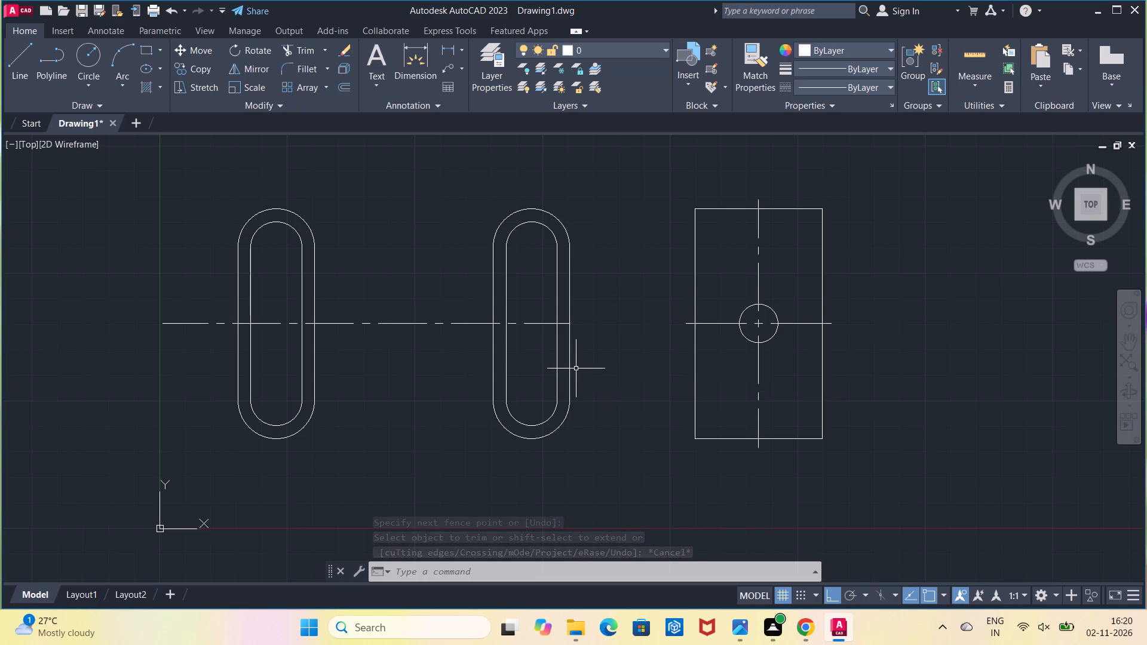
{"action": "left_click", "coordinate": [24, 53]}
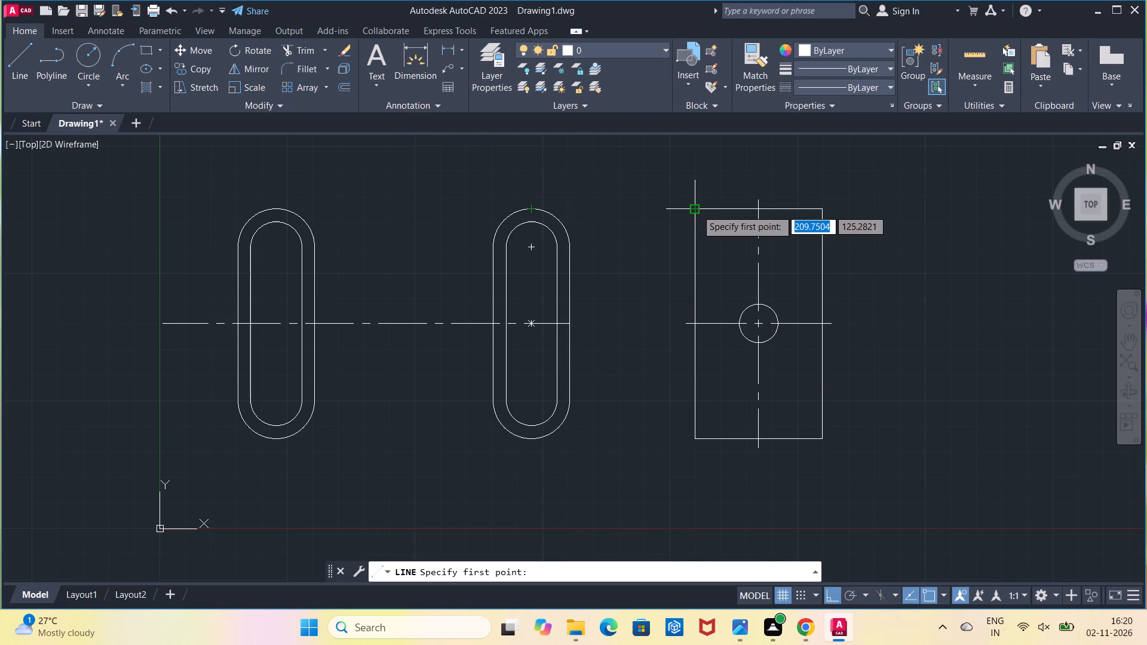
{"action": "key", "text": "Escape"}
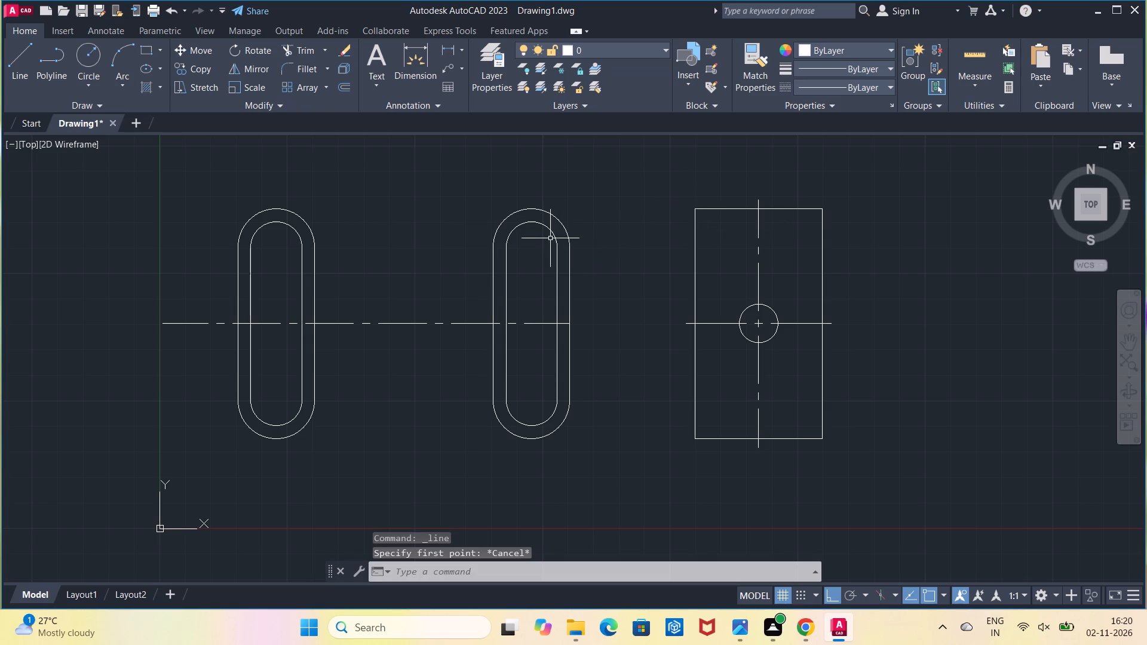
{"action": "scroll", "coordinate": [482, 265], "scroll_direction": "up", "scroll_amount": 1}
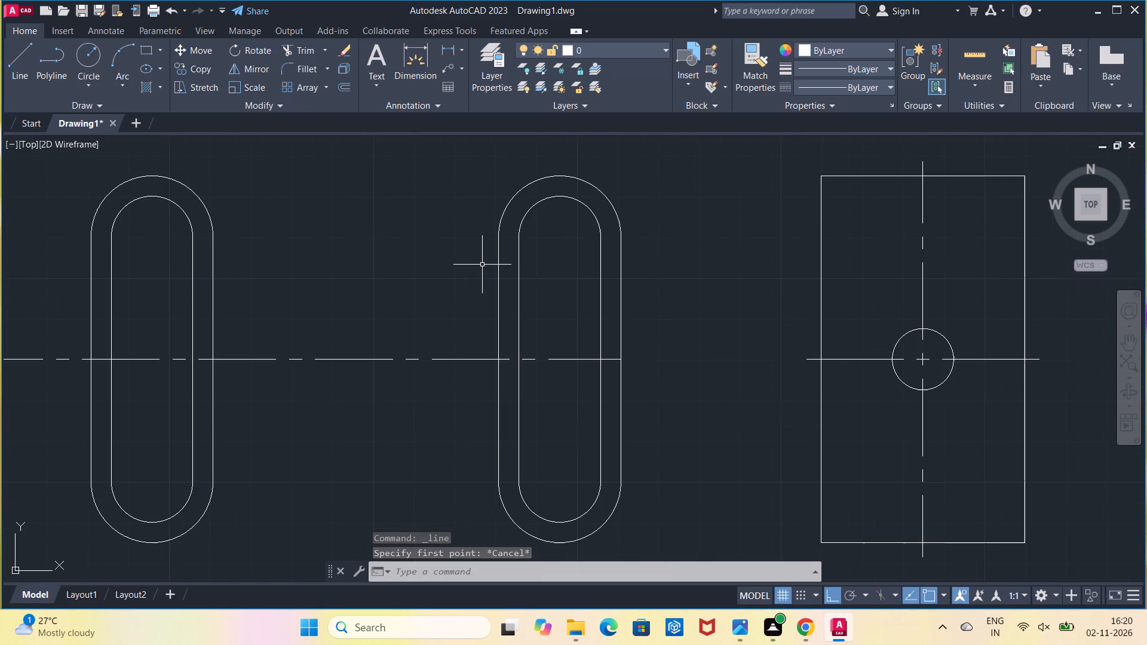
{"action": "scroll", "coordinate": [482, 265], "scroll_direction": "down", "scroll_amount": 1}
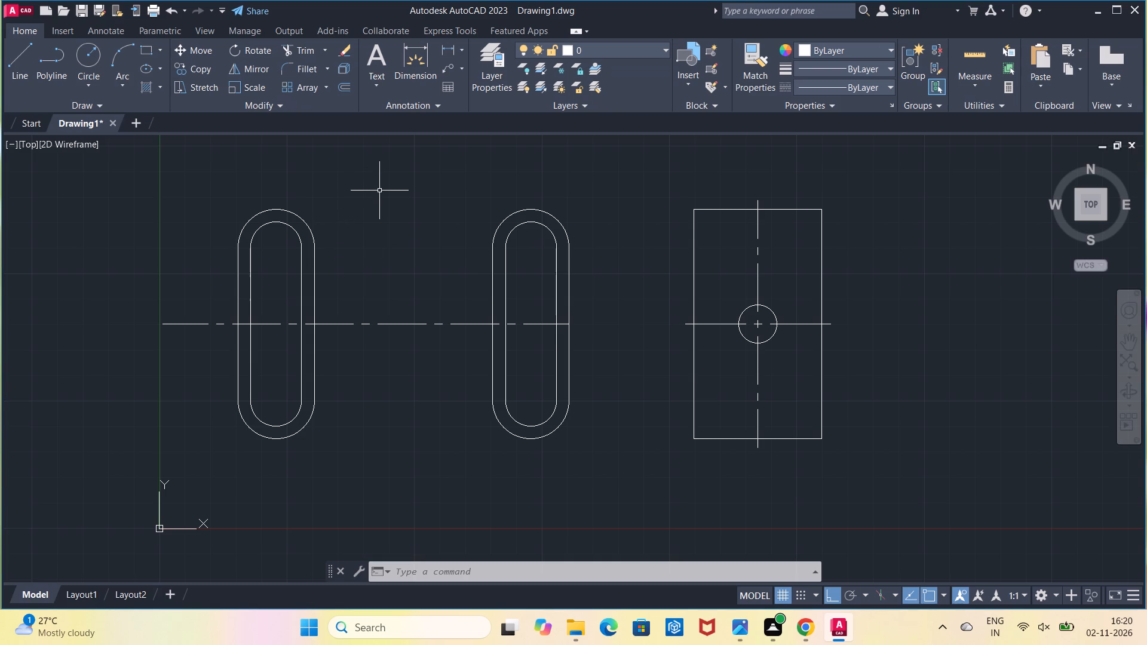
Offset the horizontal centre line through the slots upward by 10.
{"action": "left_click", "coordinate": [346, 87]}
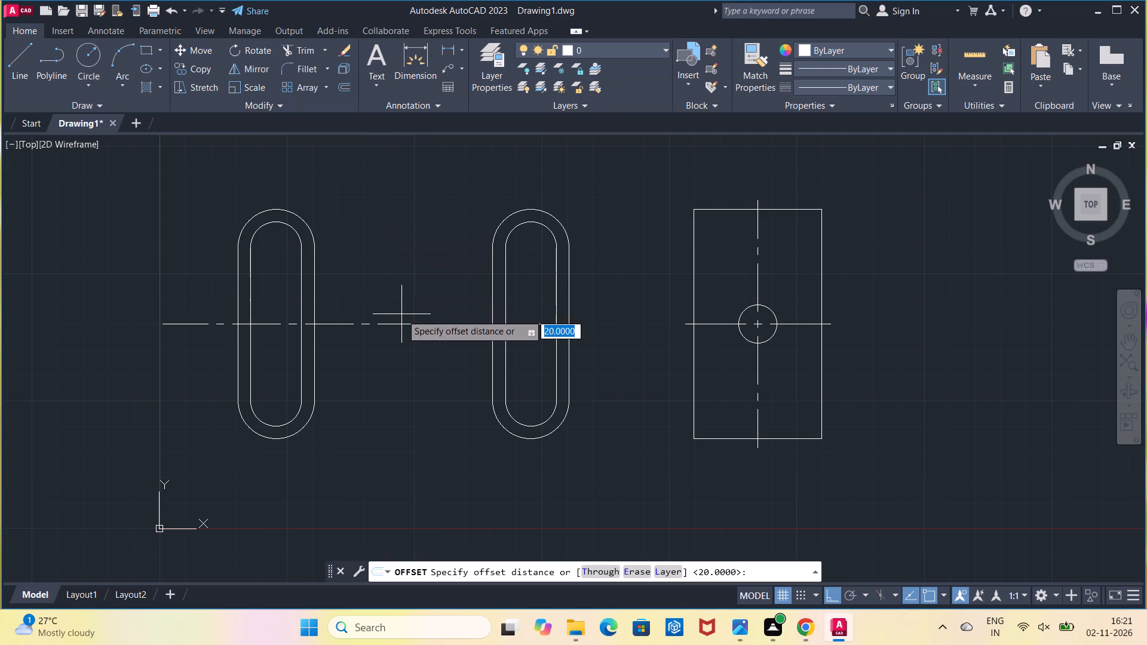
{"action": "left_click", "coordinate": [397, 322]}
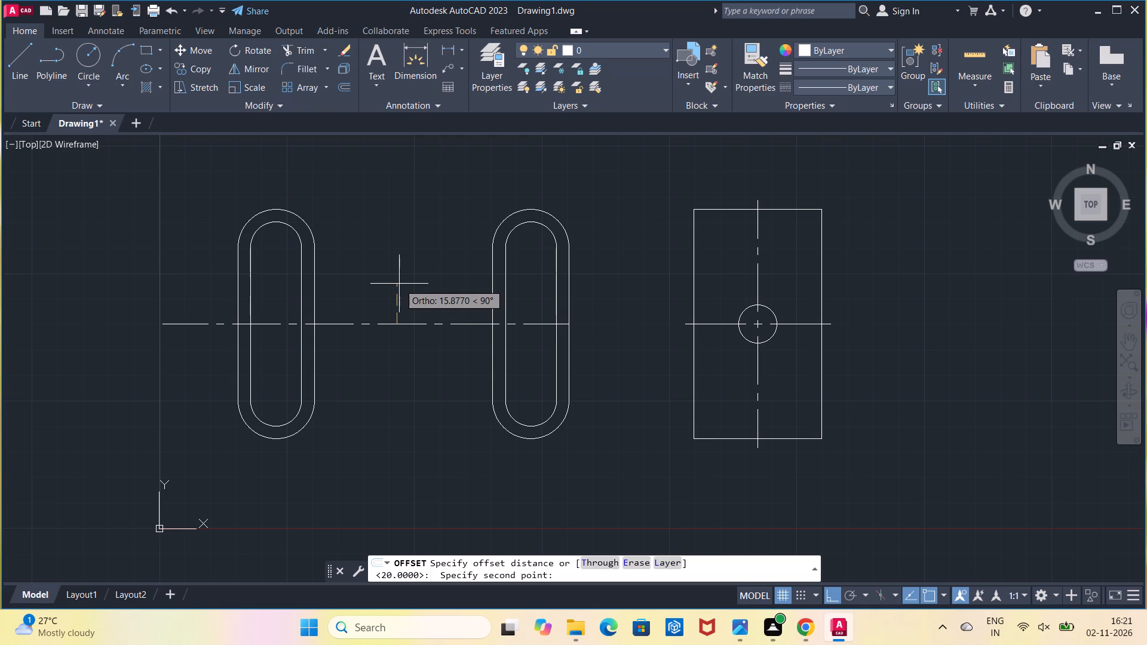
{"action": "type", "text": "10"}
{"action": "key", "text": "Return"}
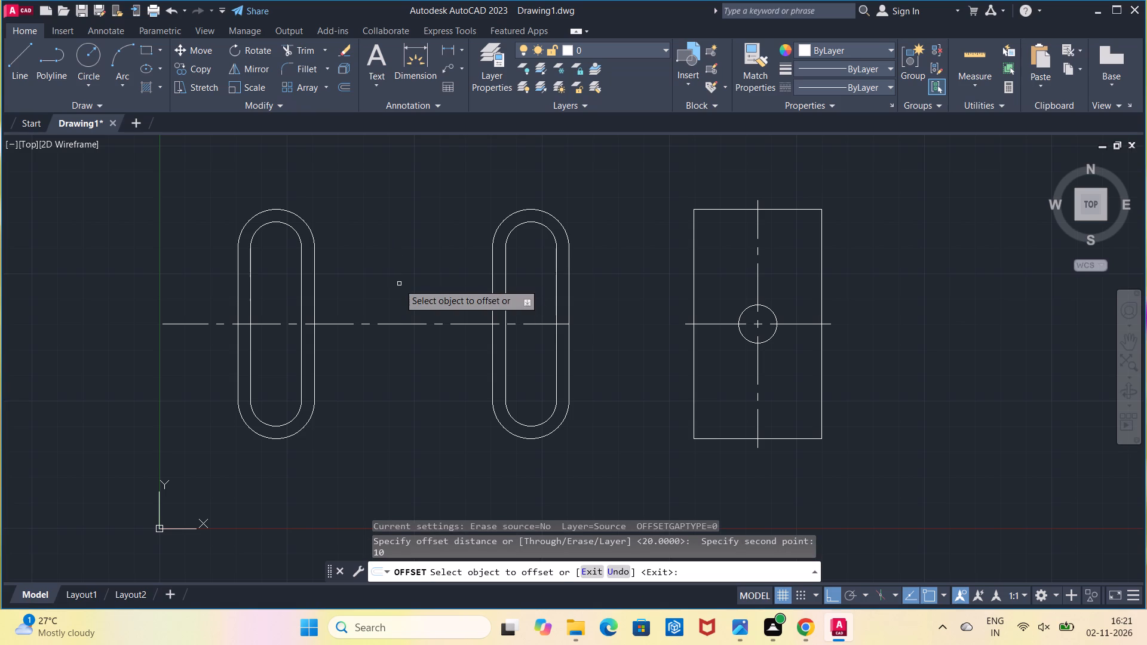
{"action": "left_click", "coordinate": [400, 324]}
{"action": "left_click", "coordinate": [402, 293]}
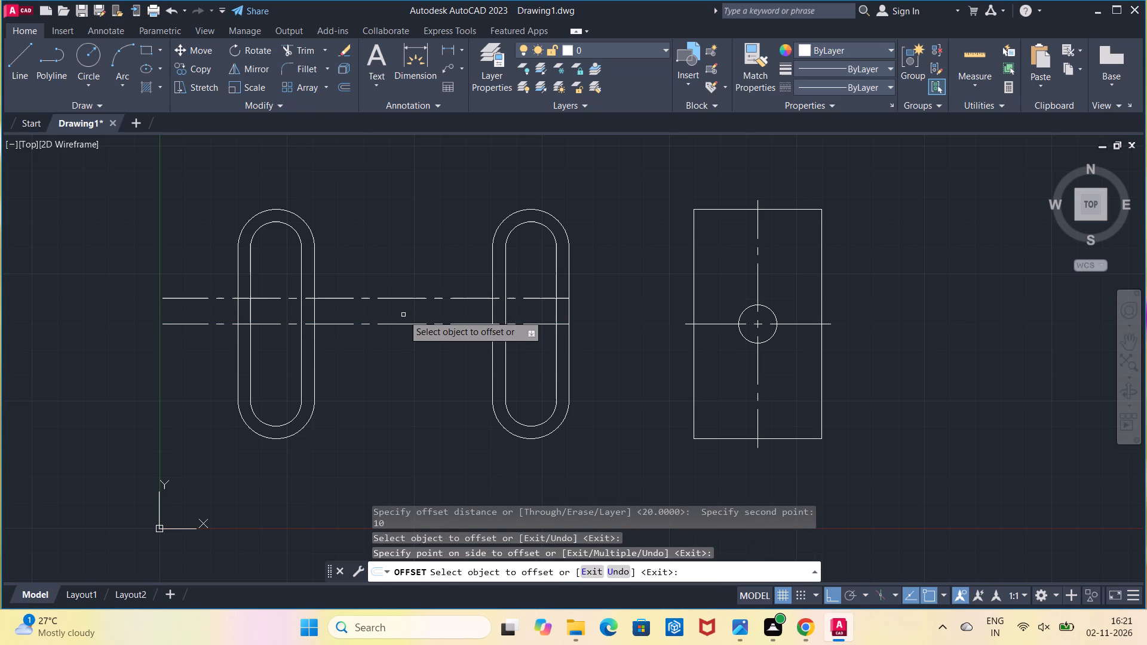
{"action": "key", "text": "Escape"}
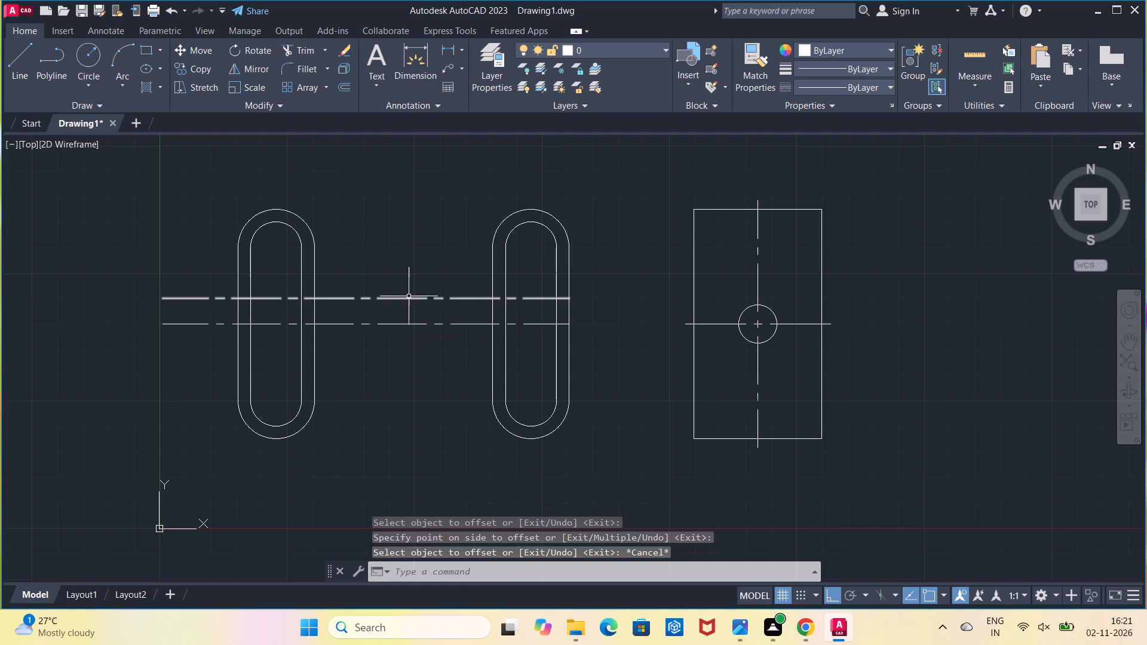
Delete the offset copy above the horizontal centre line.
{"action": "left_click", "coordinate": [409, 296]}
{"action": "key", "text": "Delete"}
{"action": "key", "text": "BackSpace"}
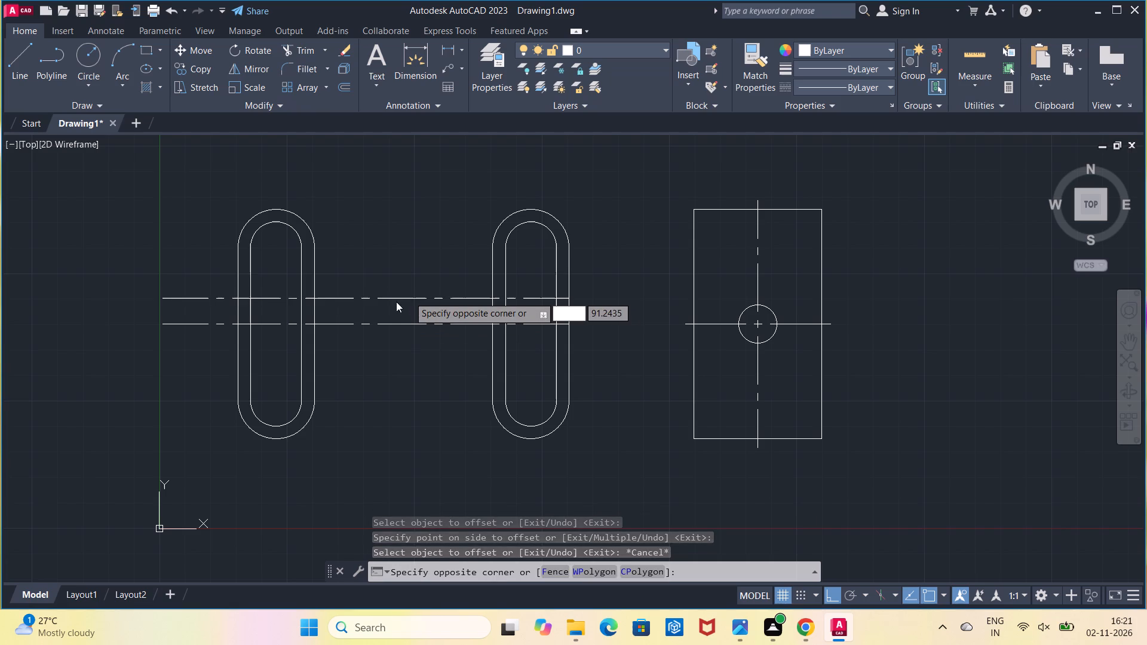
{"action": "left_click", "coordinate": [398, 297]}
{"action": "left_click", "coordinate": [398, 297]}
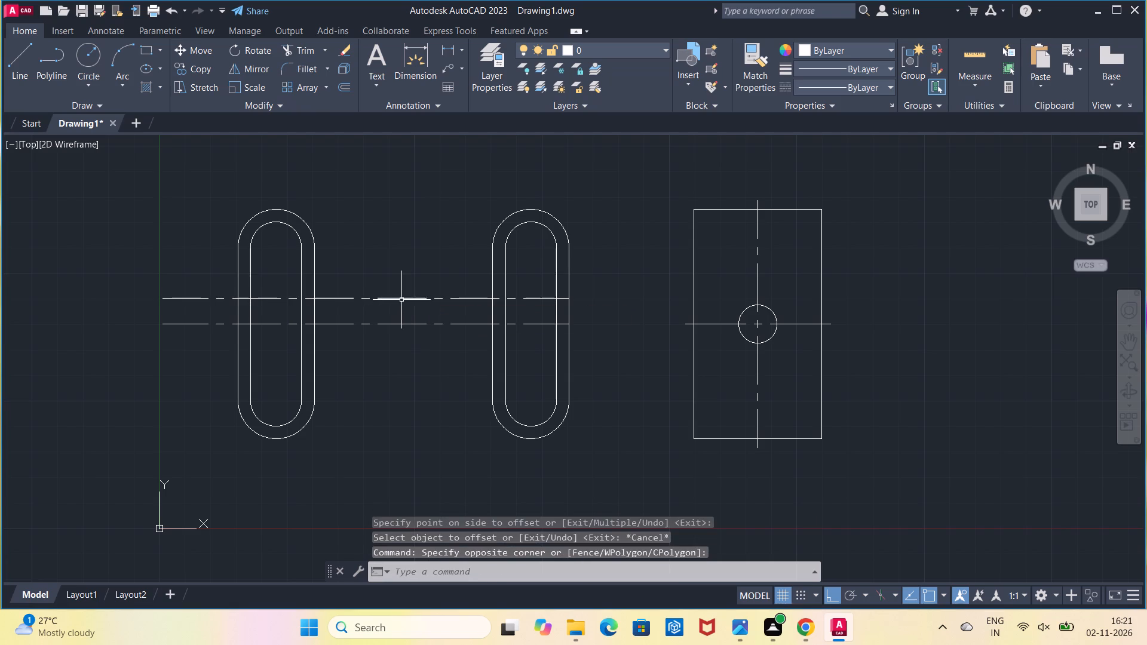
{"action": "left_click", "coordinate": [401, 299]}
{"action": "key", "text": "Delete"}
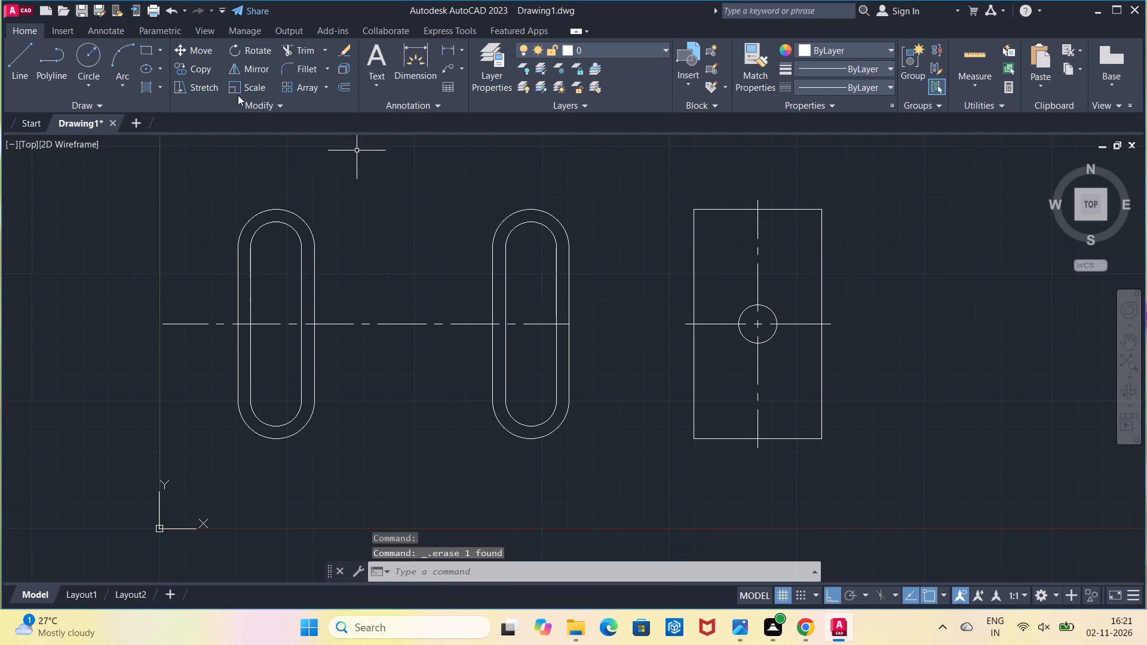
Trim the end of the horizontal centre line that extends beyond the first slot toward the Y axis.
{"action": "left_click", "coordinate": [286, 54]}
{"action": "left_click_drag", "start_coordinate": [200, 207], "coordinate": [203, 333]}
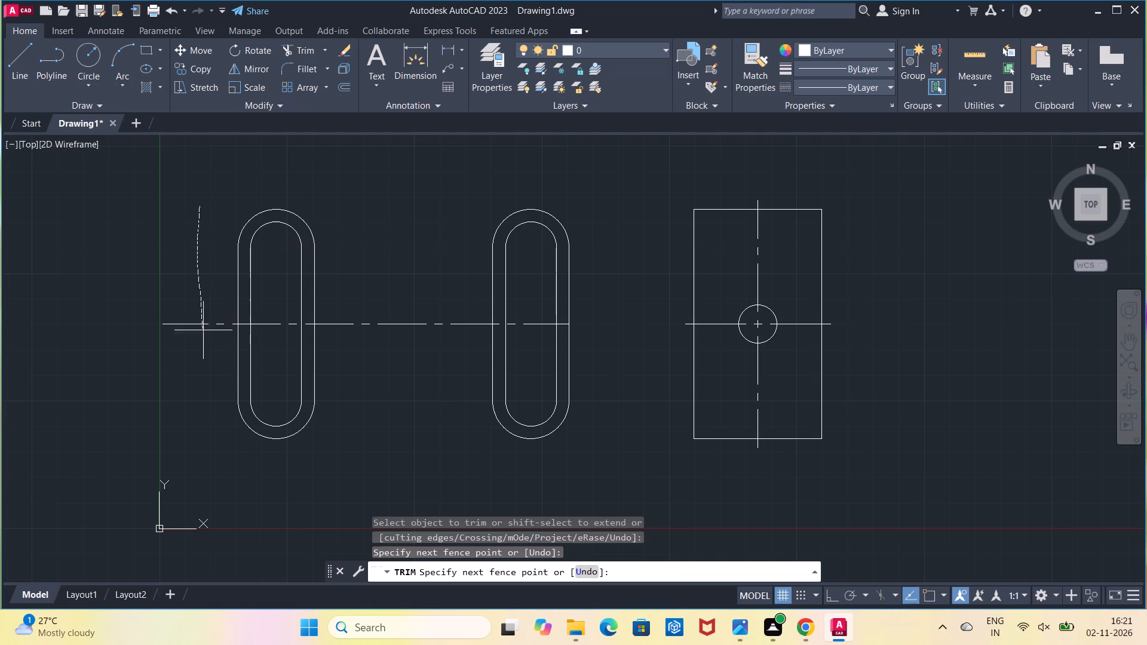
{"action": "left_click_drag", "start_coordinate": [203, 333], "coordinate": [203, 341]}
{"action": "key", "text": "Escape"}
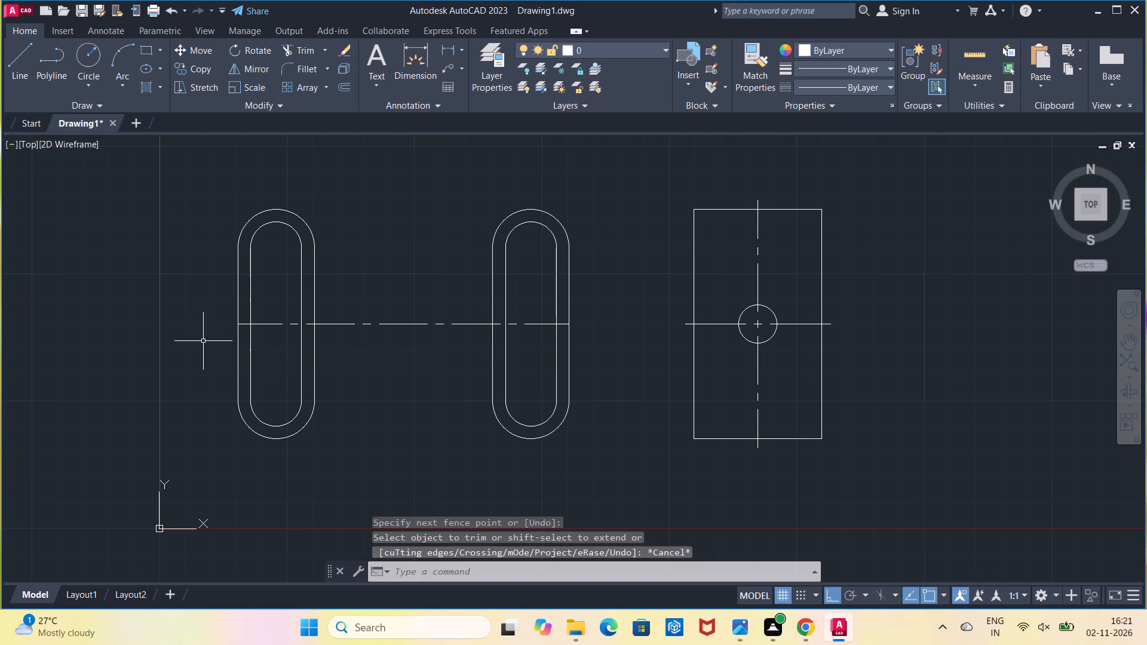
Offset the horizontal centre line through the slots by 20 both above and below.
{"action": "left_click", "coordinate": [351, 92]}
{"action": "left_click", "coordinate": [404, 324]}
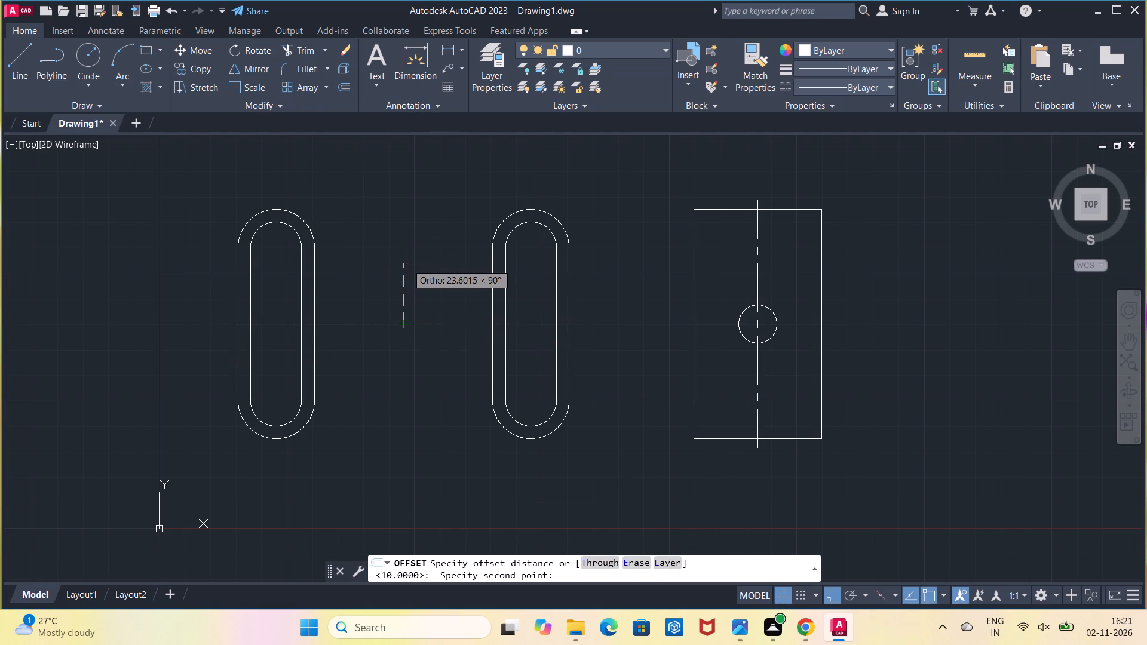
{"action": "type", "text": "20"}
{"action": "key", "text": "Return"}
{"action": "left_click", "coordinate": [407, 325]}
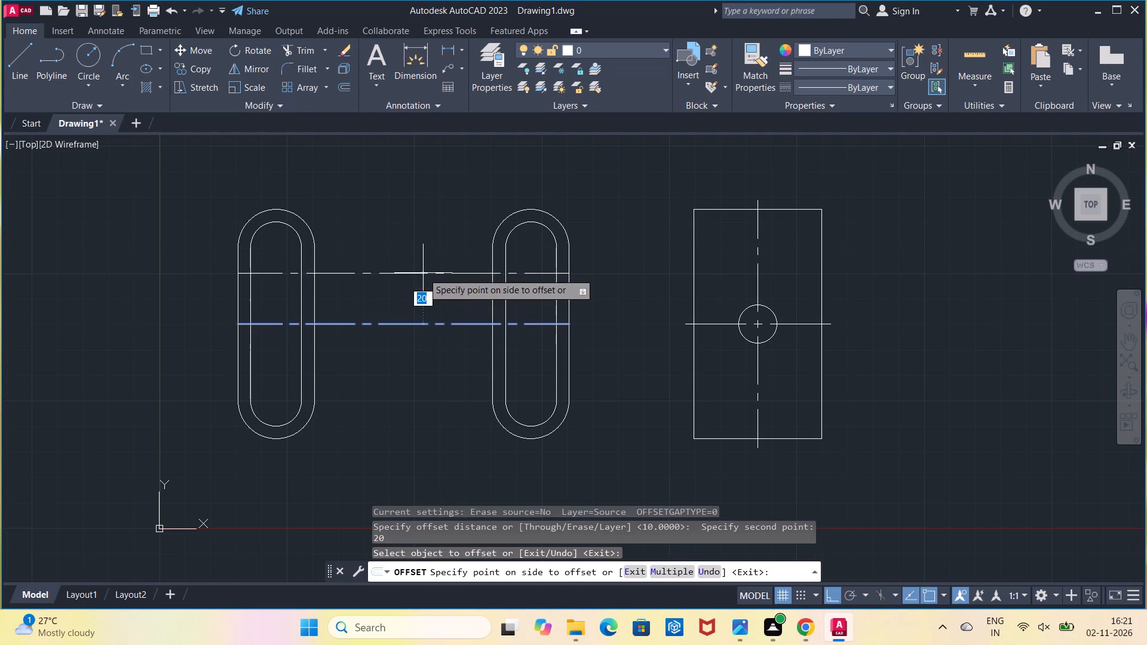
{"action": "left_click", "coordinate": [423, 273]}
{"action": "left_click", "coordinate": [413, 323]}
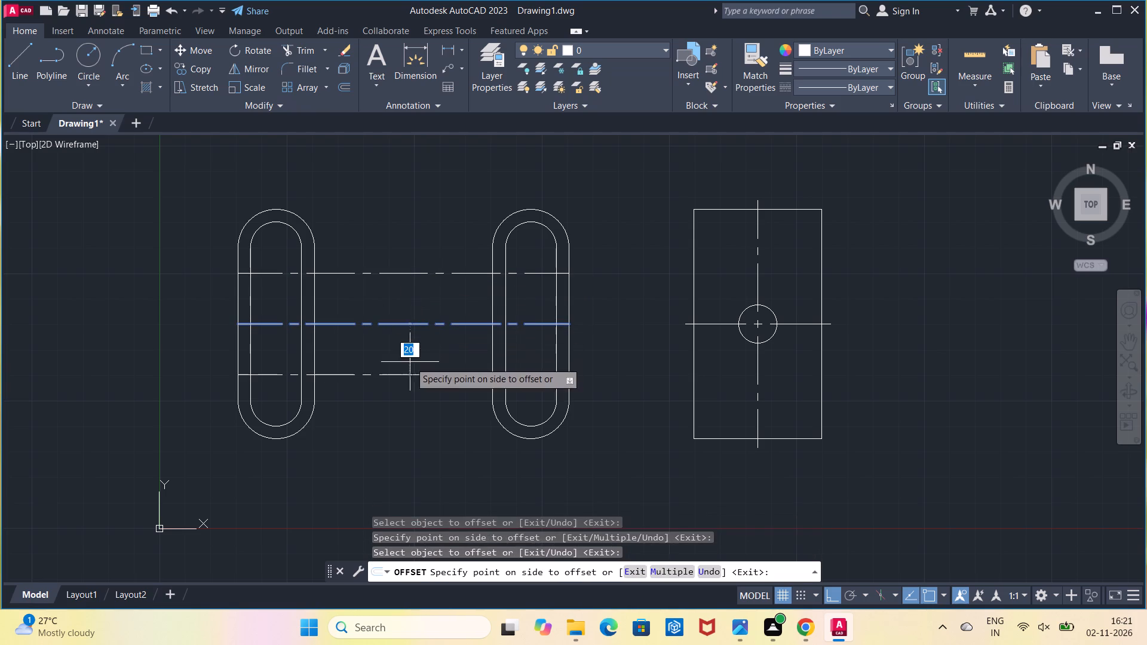
{"action": "left_click", "coordinate": [410, 362]}
{"action": "key", "text": "Escape"}
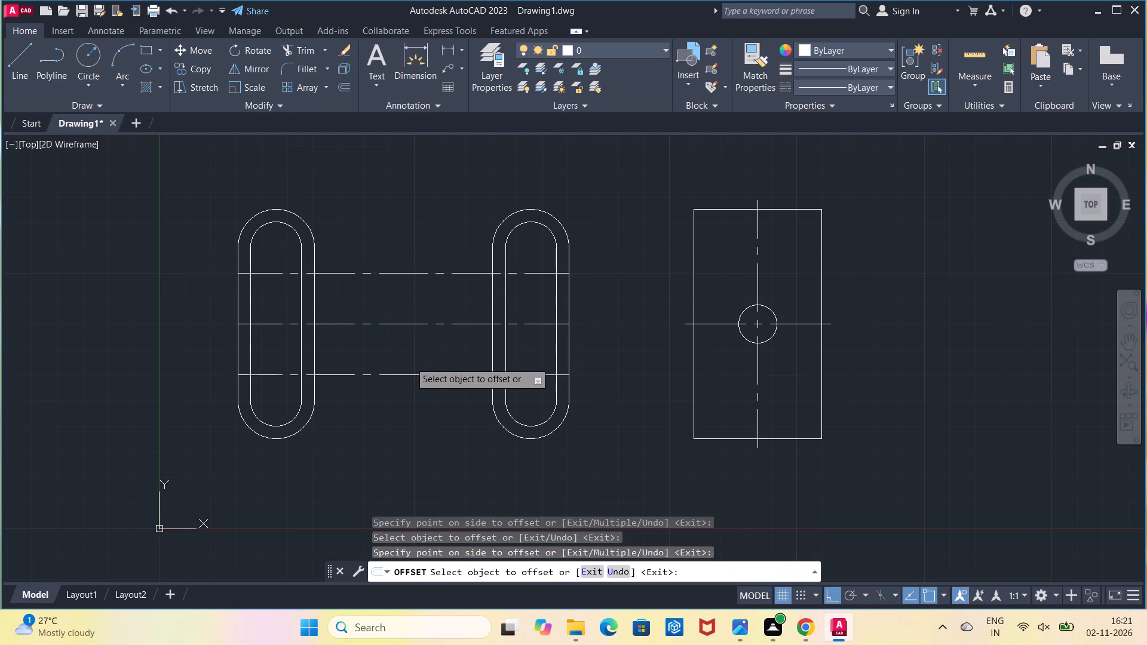
Trim both offset lines inside the two slots so they run only between the slots' facing outer sides.
{"action": "left_click", "coordinate": [299, 56]}
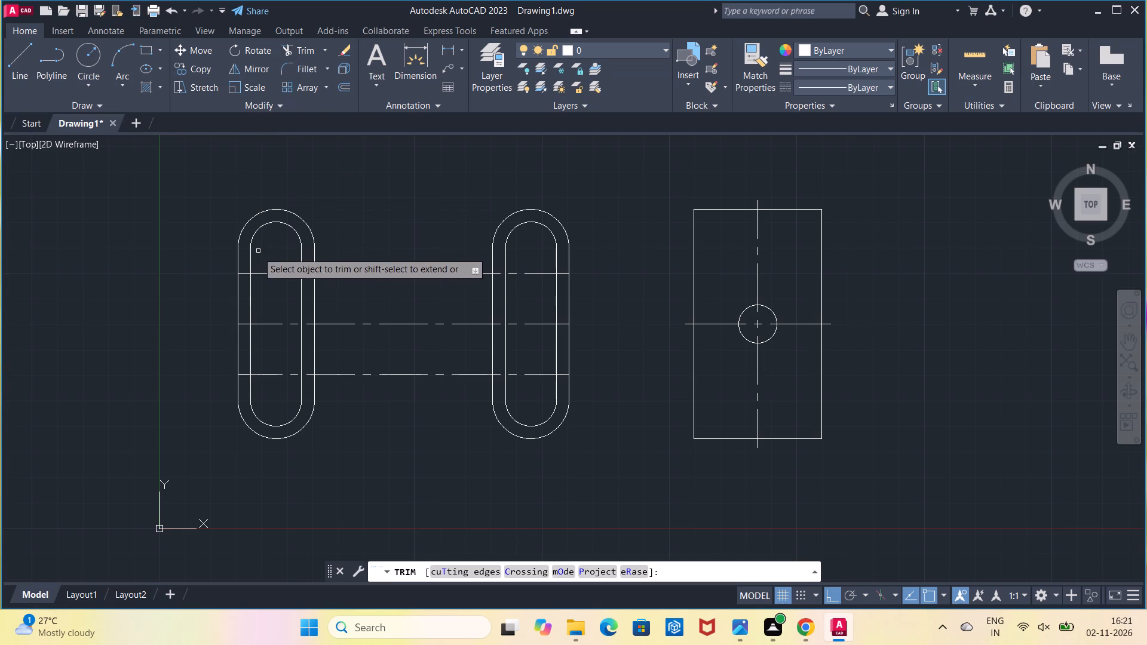
{"action": "left_click", "coordinate": [243, 272]}
{"action": "left_click", "coordinate": [258, 275]}
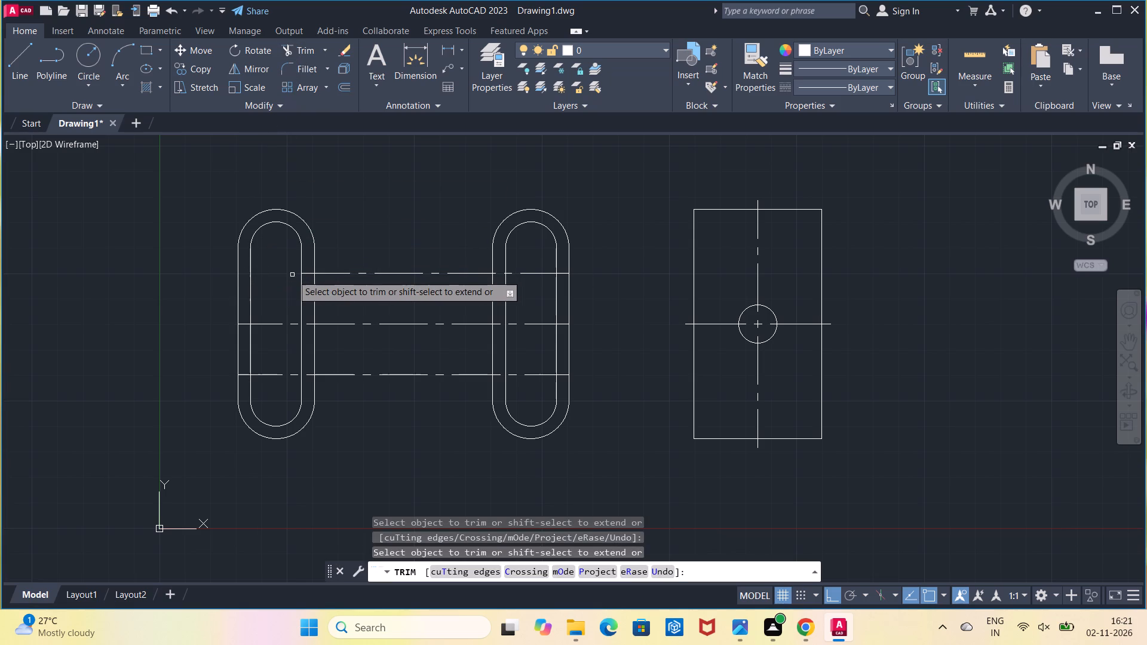
{"action": "left_click", "coordinate": [305, 275]}
{"action": "left_click", "coordinate": [245, 375]}
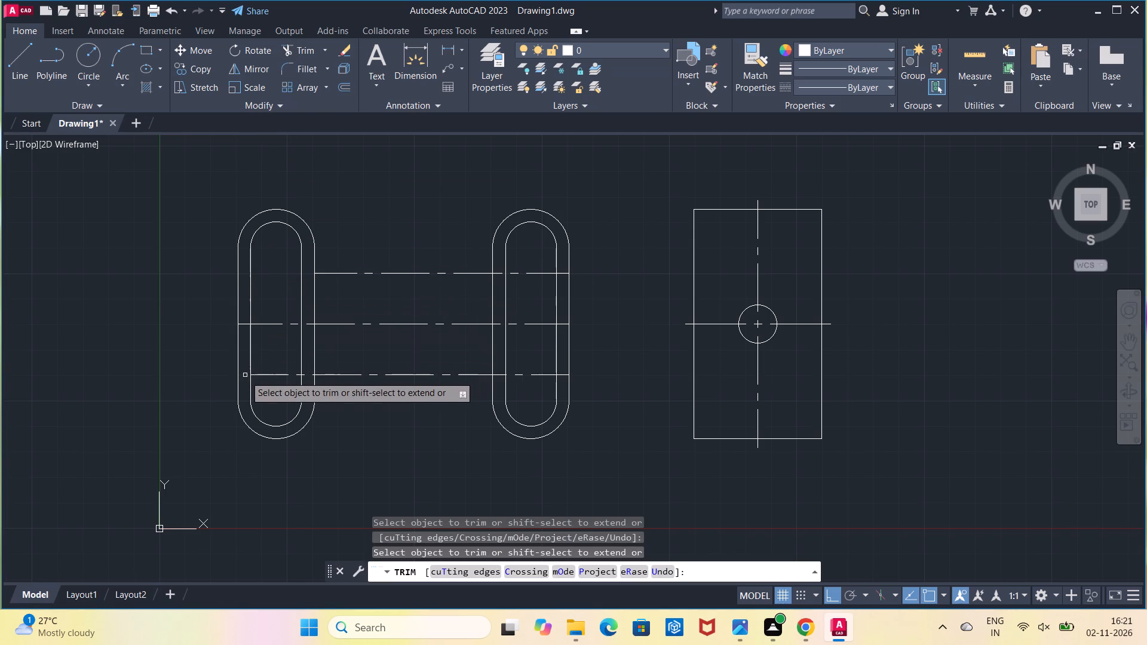
{"action": "left_click", "coordinate": [272, 376]}
{"action": "left_click", "coordinate": [306, 376]}
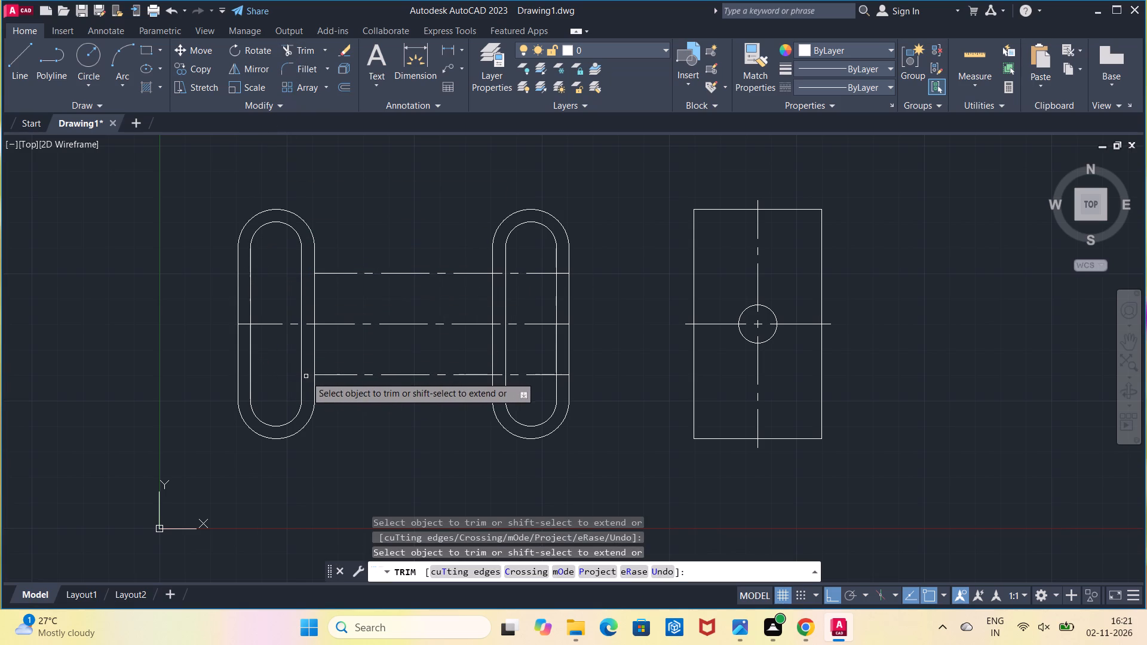
{"action": "left_click", "coordinate": [497, 377]}
{"action": "left_click", "coordinate": [526, 374]}
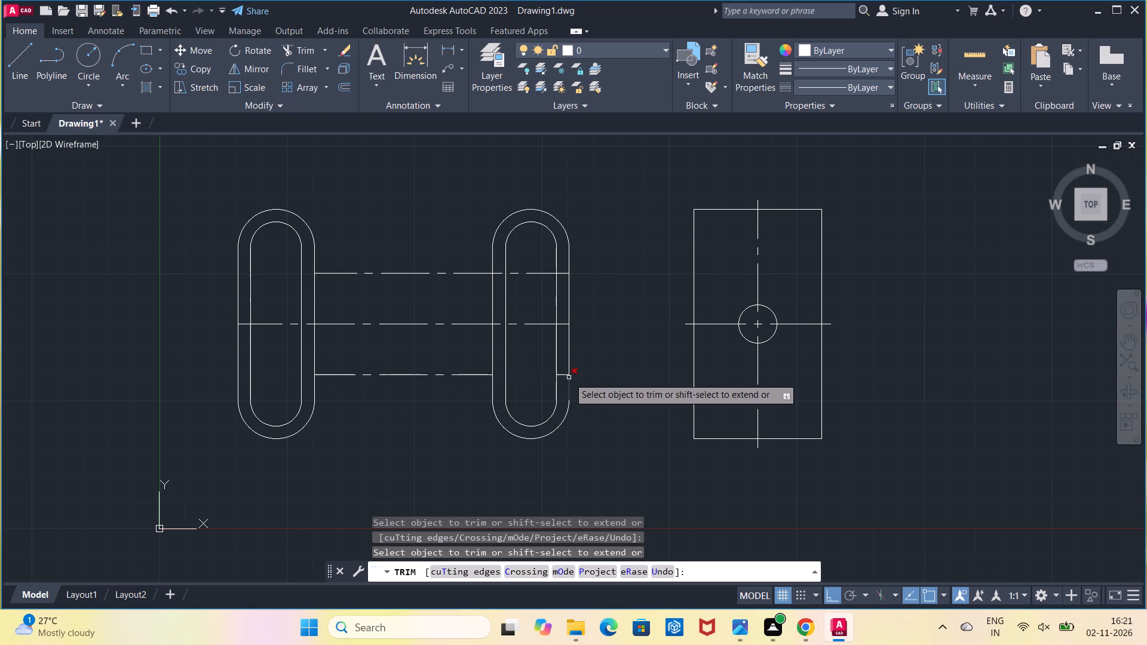
{"action": "left_click", "coordinate": [566, 376]}
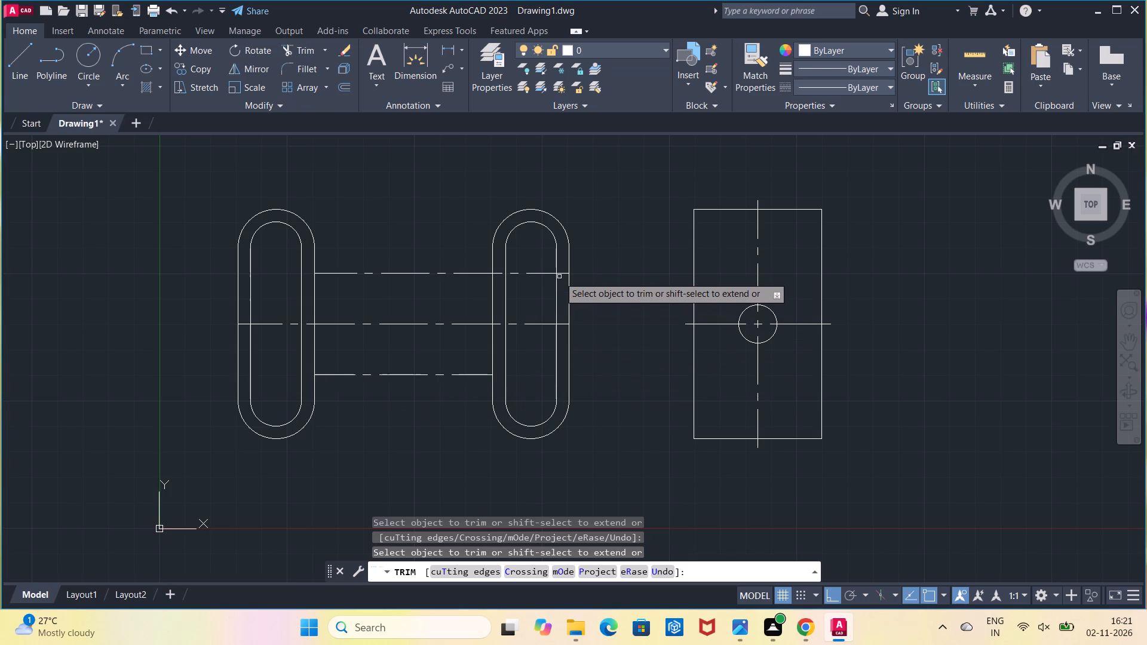
{"action": "left_click", "coordinate": [561, 274]}
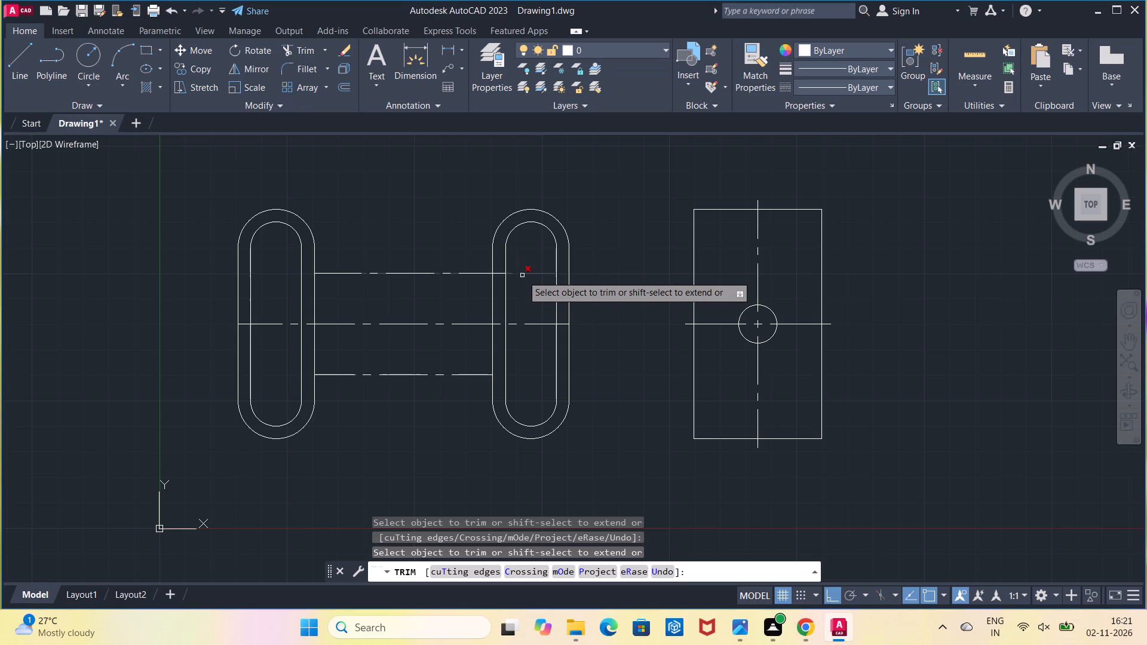
{"action": "left_click", "coordinate": [522, 275]}
{"action": "left_click", "coordinate": [495, 275]}
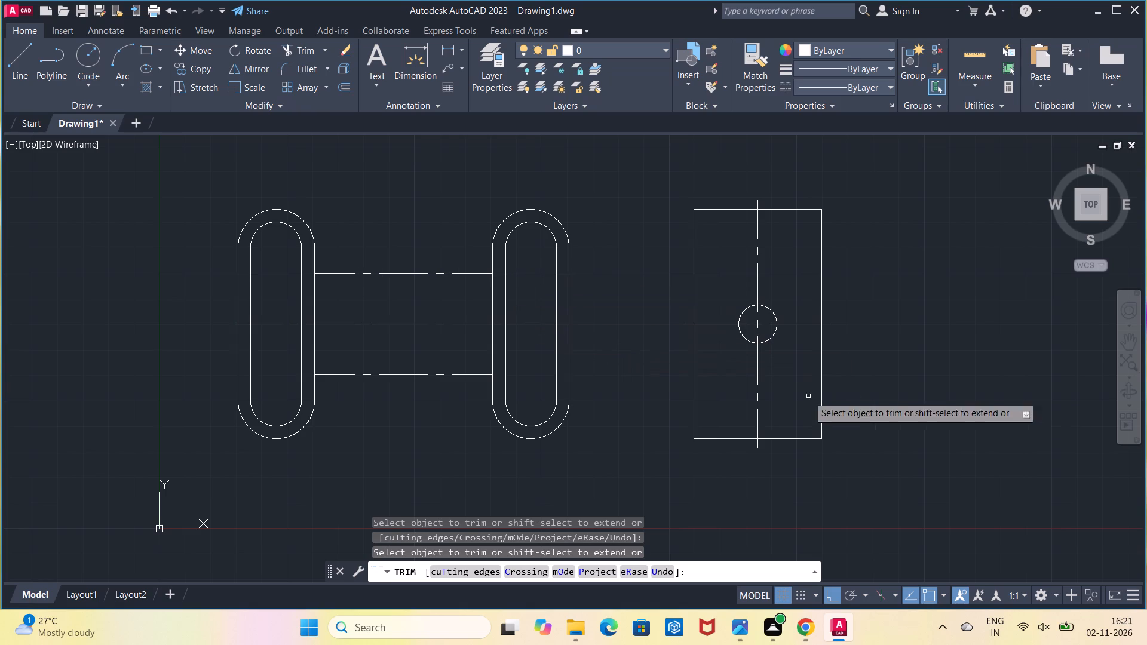
{"action": "key", "text": "Escape"}
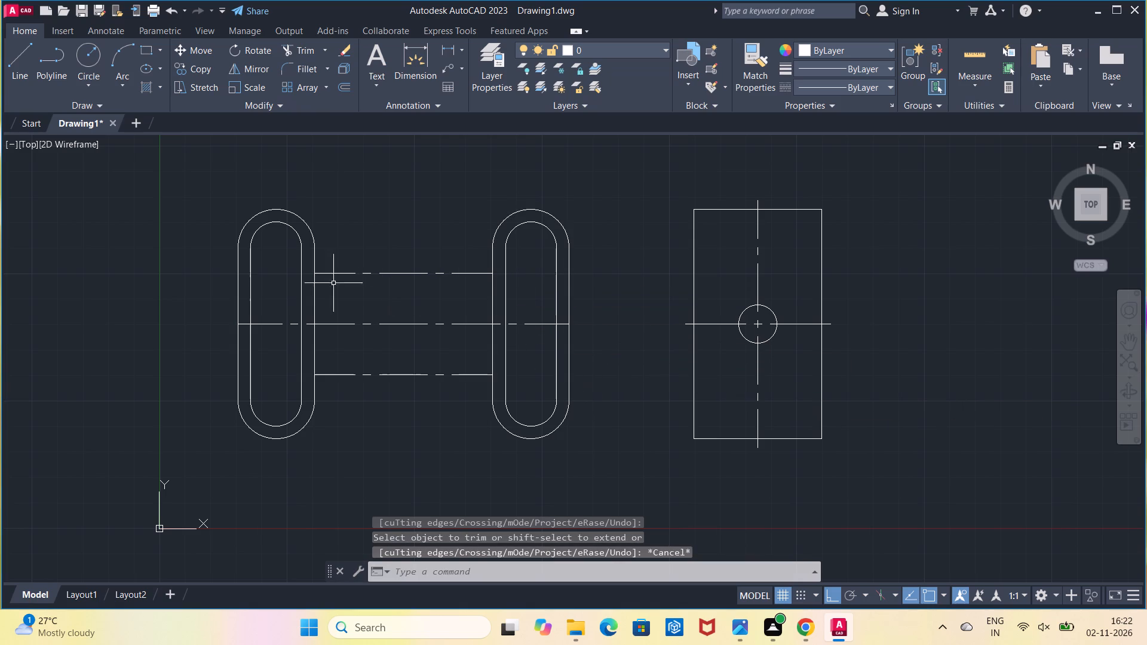
Change the linetype of the two lines connecting the slots to ByLayer.
{"action": "left_click", "coordinate": [385, 274]}
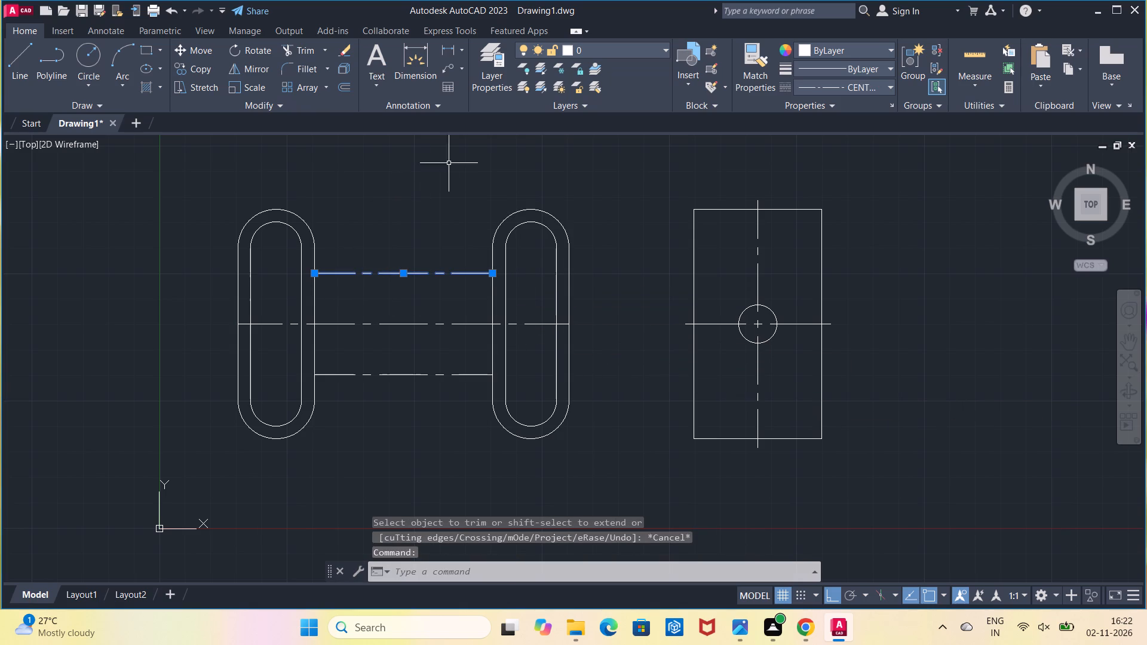
{"action": "left_click", "coordinate": [812, 92]}
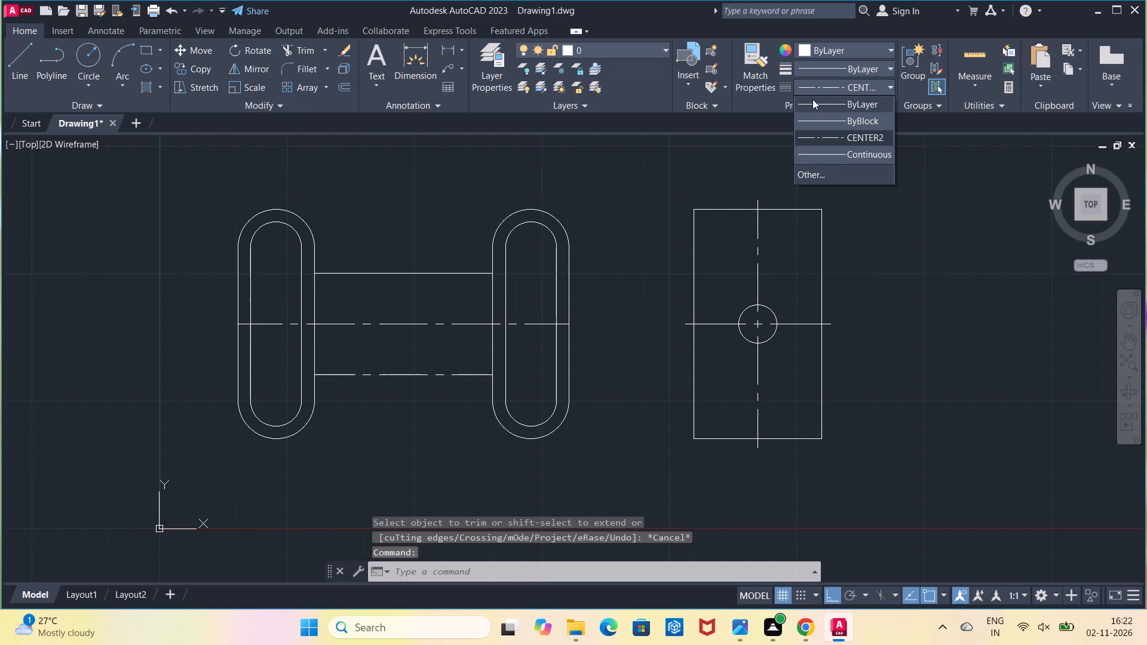
{"action": "left_click", "coordinate": [812, 99]}
{"action": "left_click", "coordinate": [362, 373]}
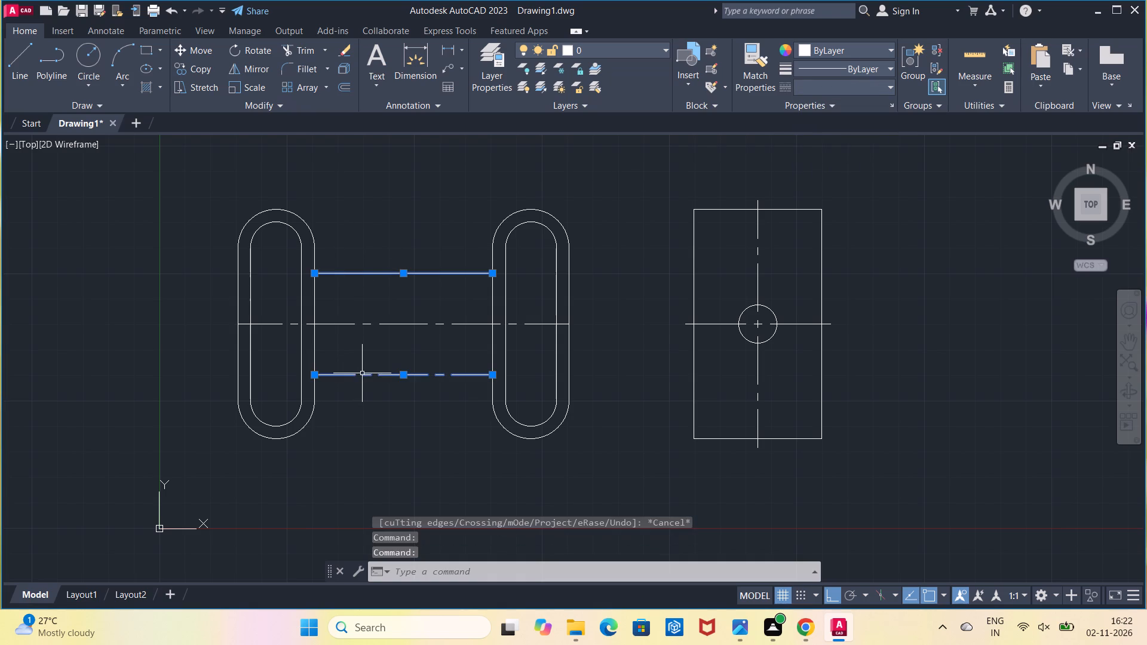
{"action": "left_click", "coordinate": [808, 87]}
{"action": "left_click", "coordinate": [809, 100]}
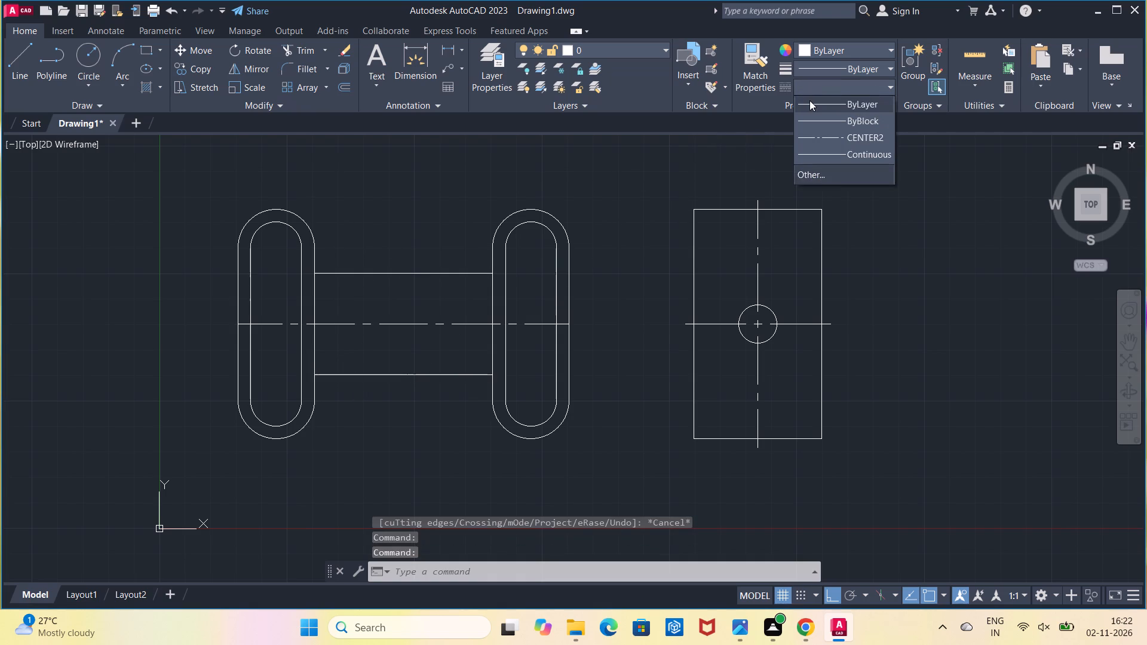
{"action": "key", "text": "Escape"}
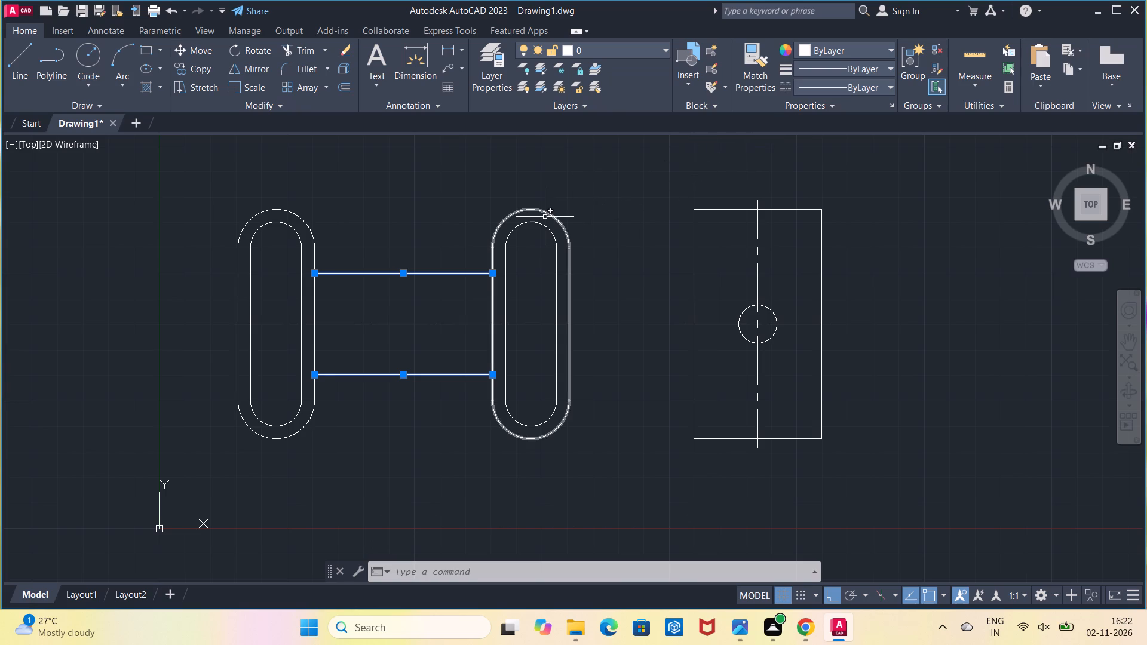
{"action": "key", "text": "Escape"}
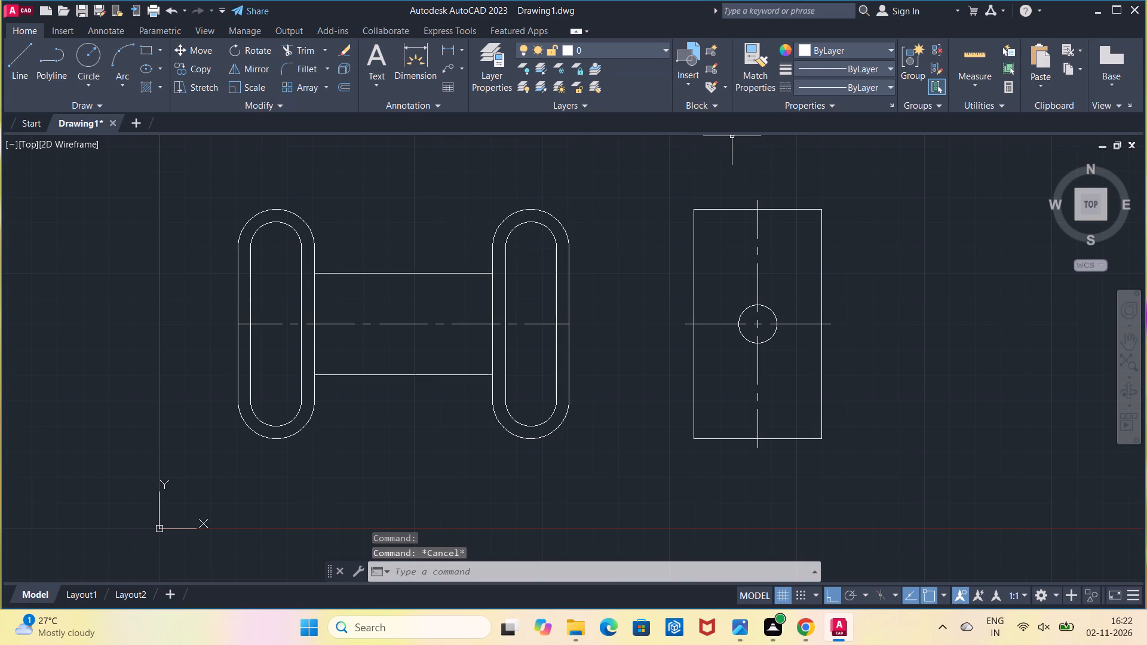
With the CENTER2 linetype, draw a vertical centre line between the midpoints of the lower and upper connecting lines.
{"action": "left_click", "coordinate": [829, 84]}
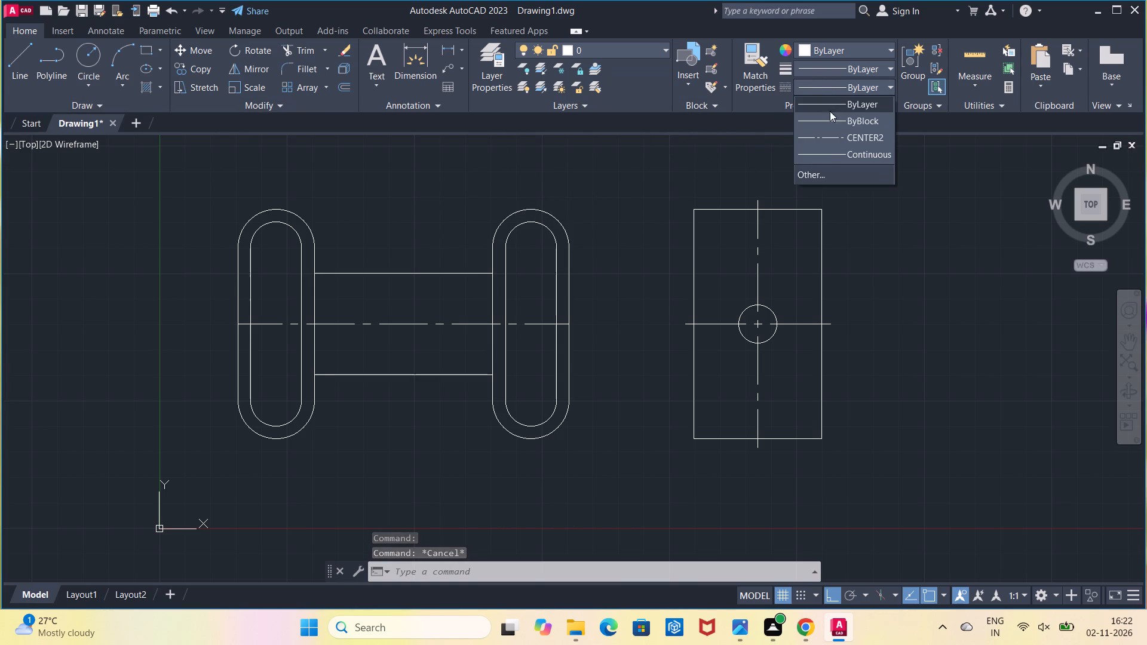
{"action": "left_click", "coordinate": [827, 143]}
{"action": "left_click", "coordinate": [17, 75]}
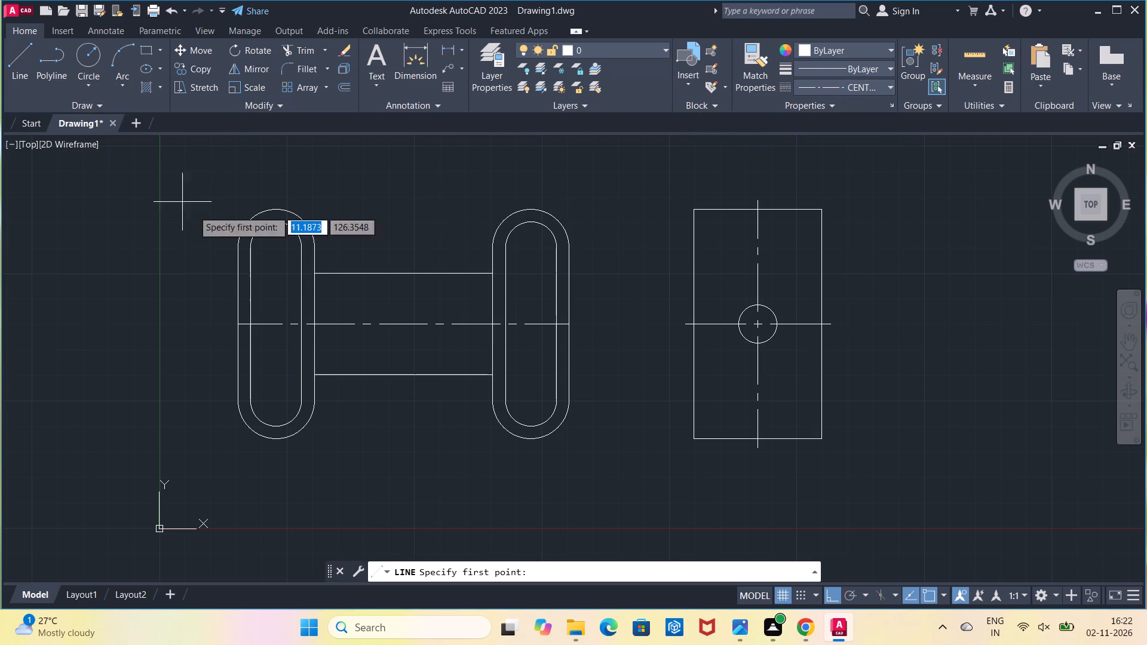
{"action": "left_click", "coordinate": [401, 373]}
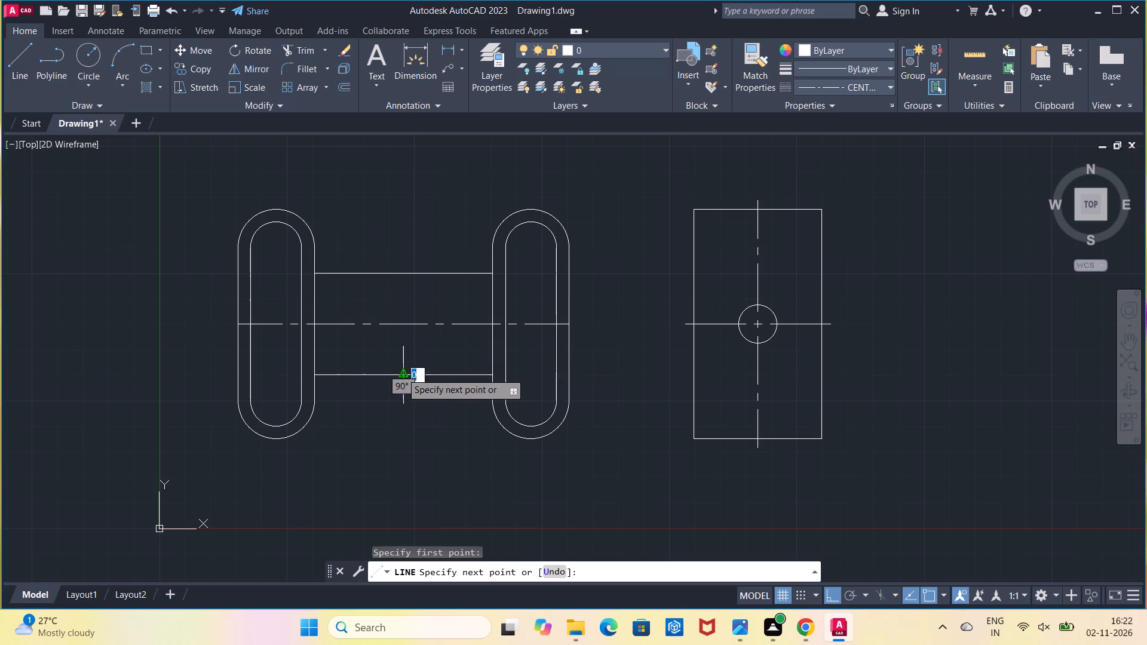
{"action": "left_click", "coordinate": [399, 274]}
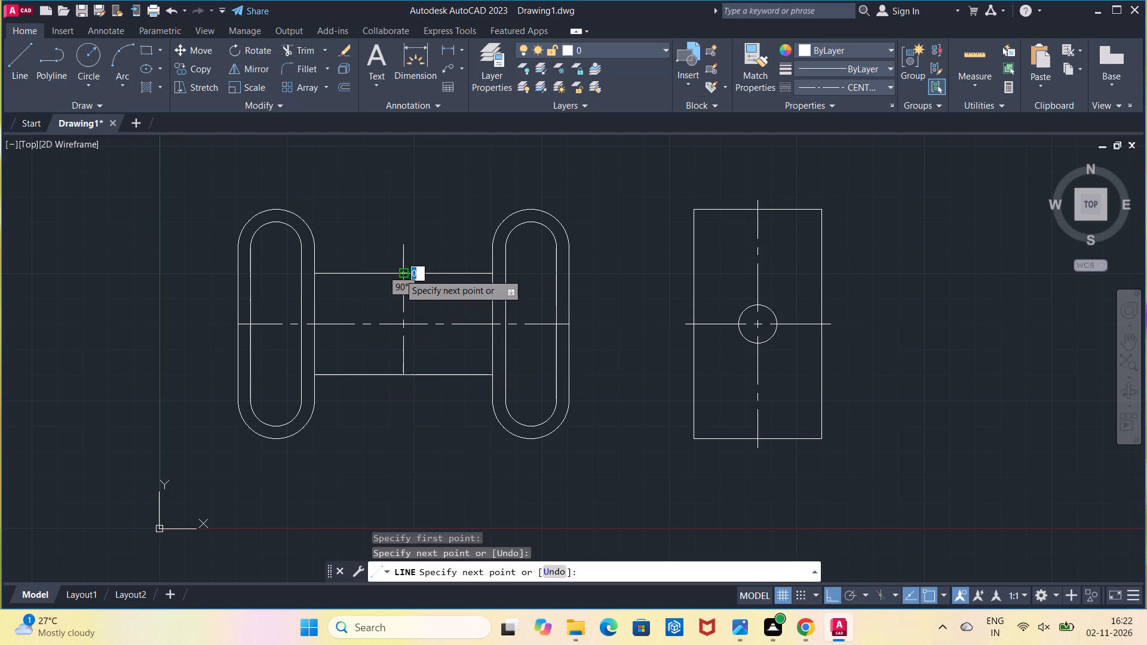
{"action": "key", "text": "Escape"}
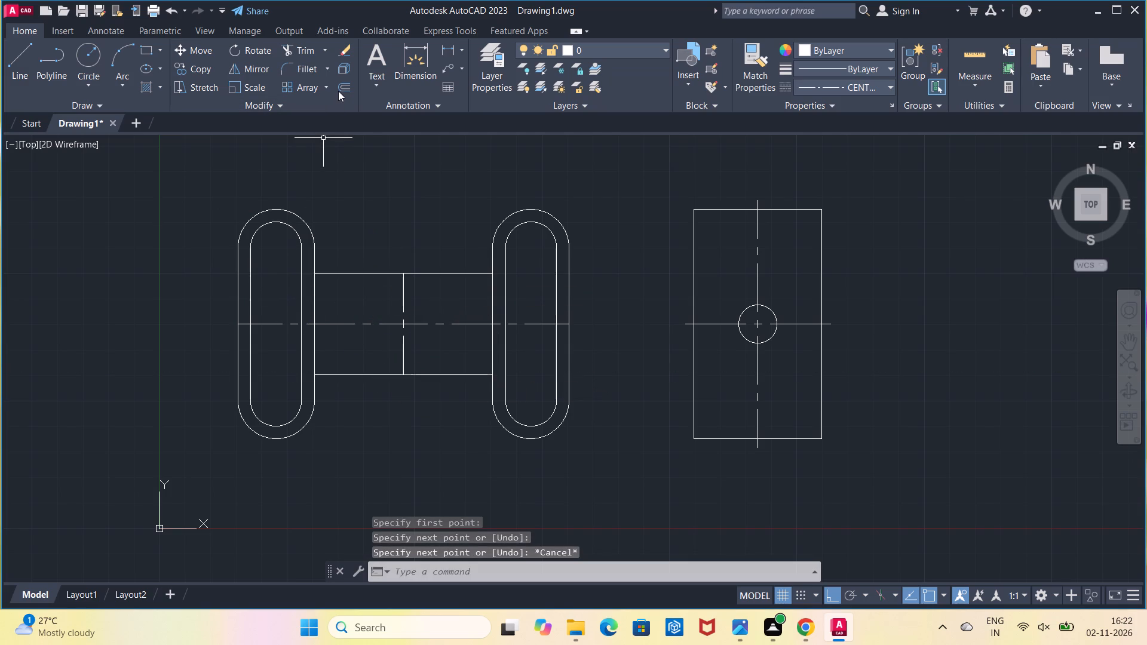
Offset the vertical centre line between the slots by 20 to both sides.
{"action": "left_click", "coordinate": [338, 90]}
{"action": "left_click", "coordinate": [400, 329]}
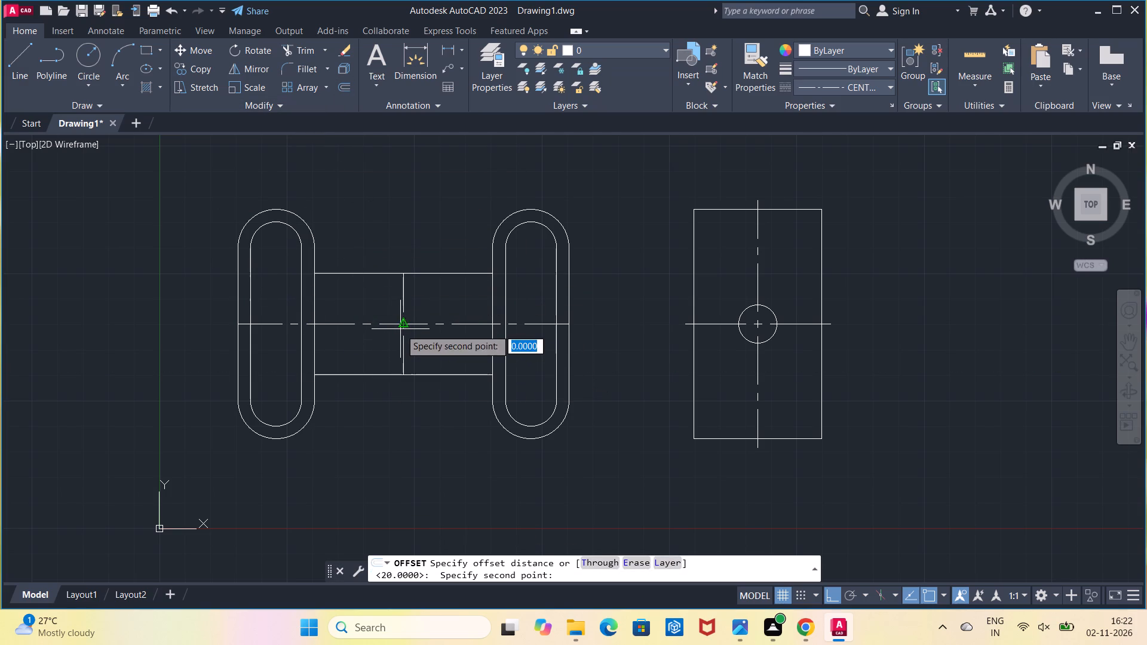
{"action": "type", "text": "20"}
{"action": "key", "text": "Return"}
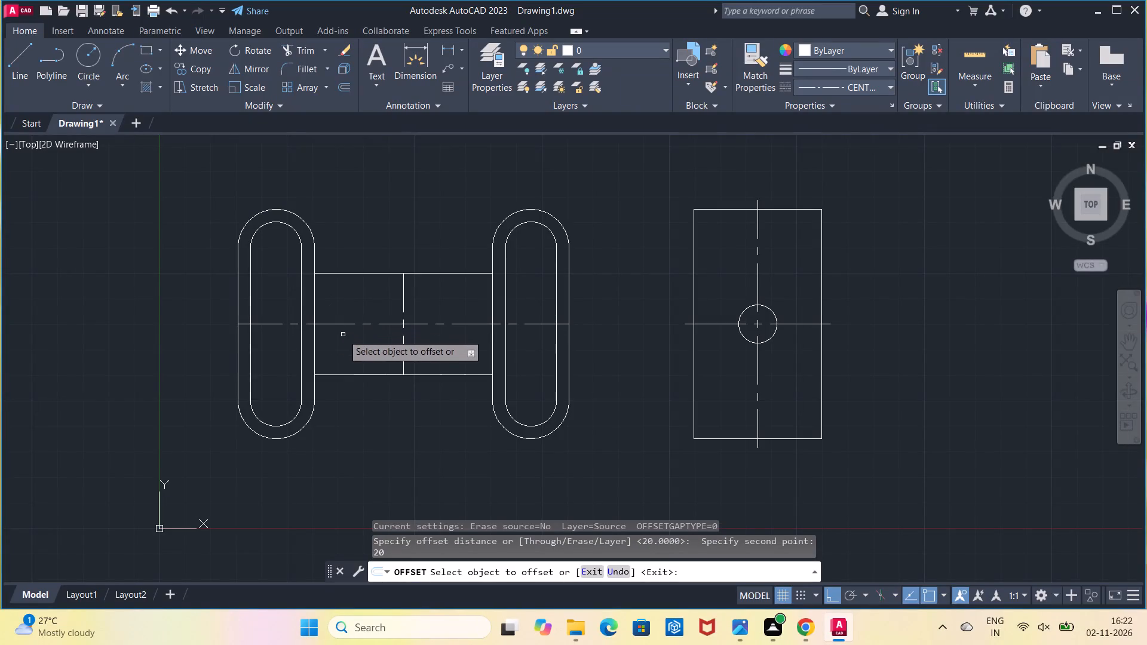
{"action": "left_click", "coordinate": [405, 340]}
{"action": "left_click", "coordinate": [372, 339]}
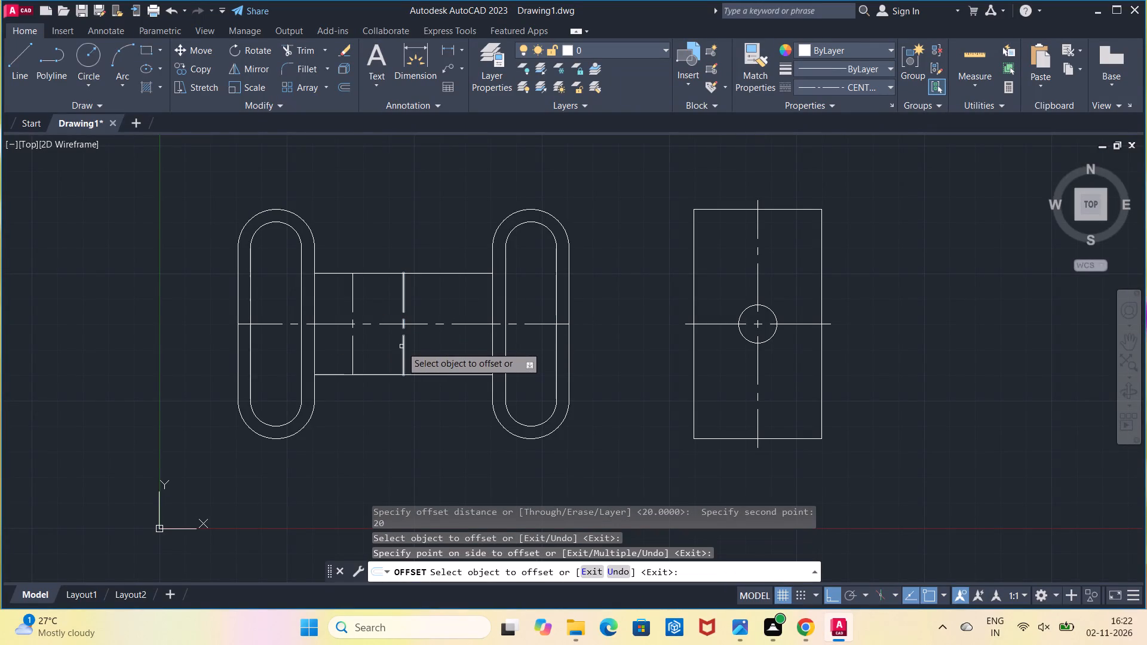
{"action": "left_click", "coordinate": [401, 346]}
{"action": "left_click", "coordinate": [410, 346]}
{"action": "key", "text": "Escape"}
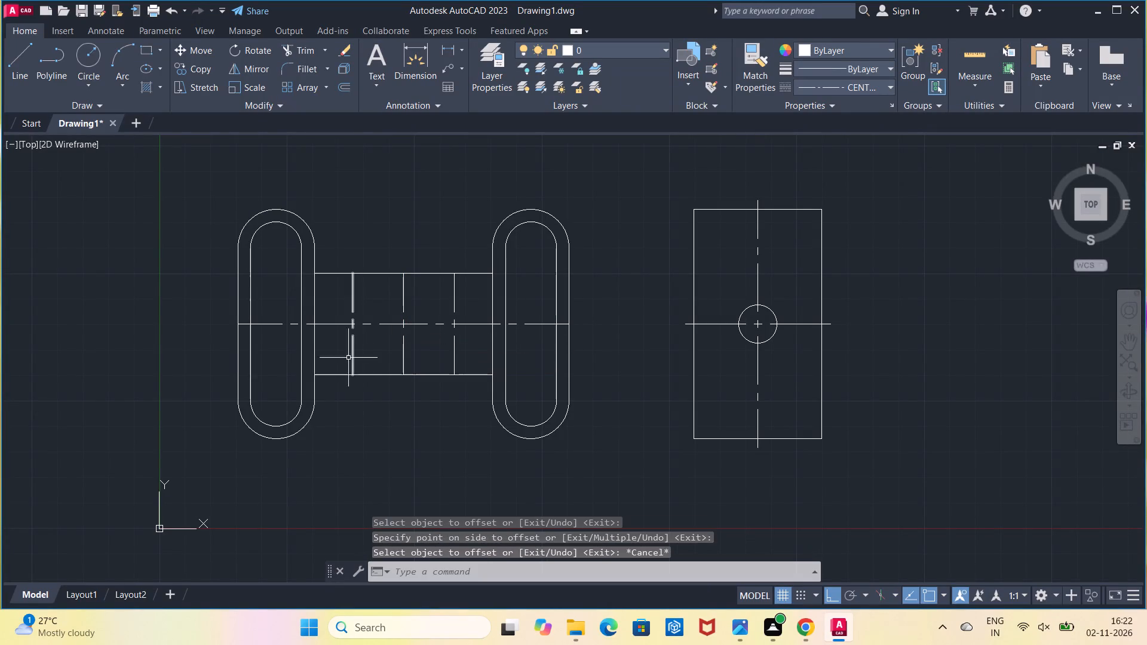
With the ByLayer linetype, draw a radius 10 circle where each offset vertical line crosses the horizontal centre line.
{"action": "left_click", "coordinate": [803, 84]}
{"action": "left_click", "coordinate": [808, 109]}
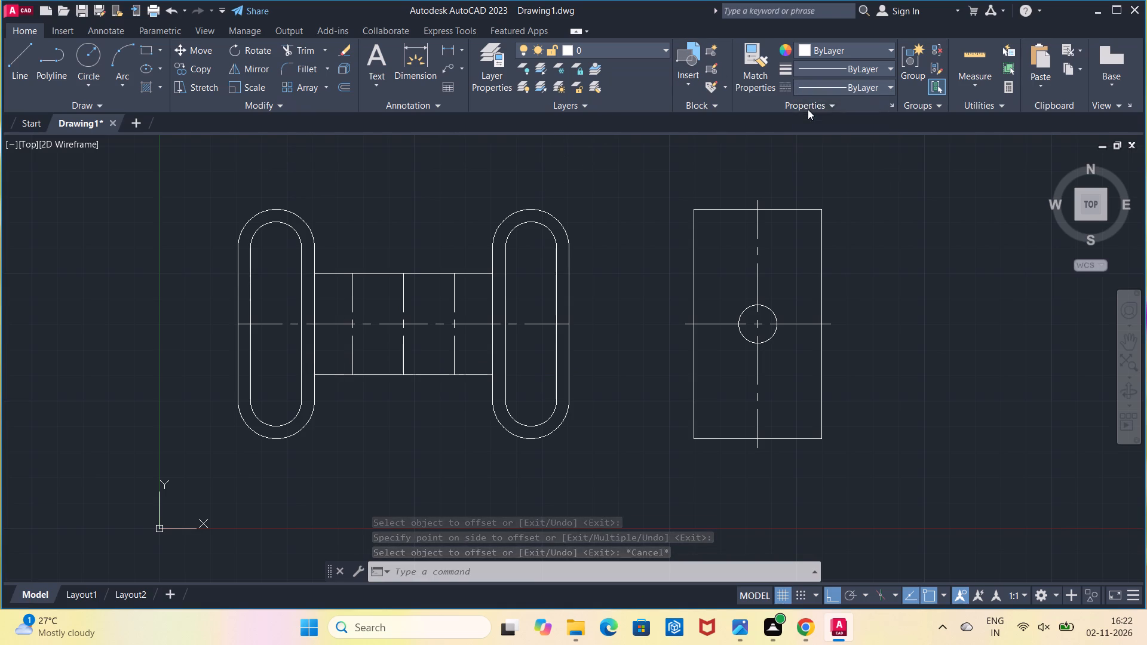
{"action": "left_click", "coordinate": [85, 49]}
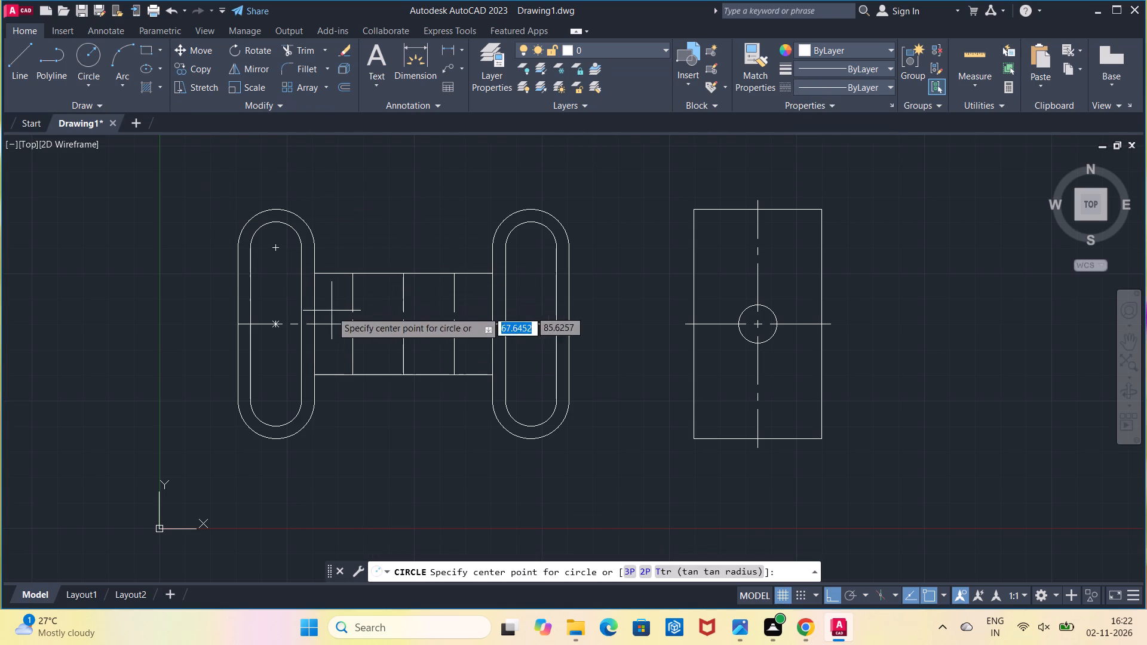
{"action": "left_click", "coordinate": [352, 323]}
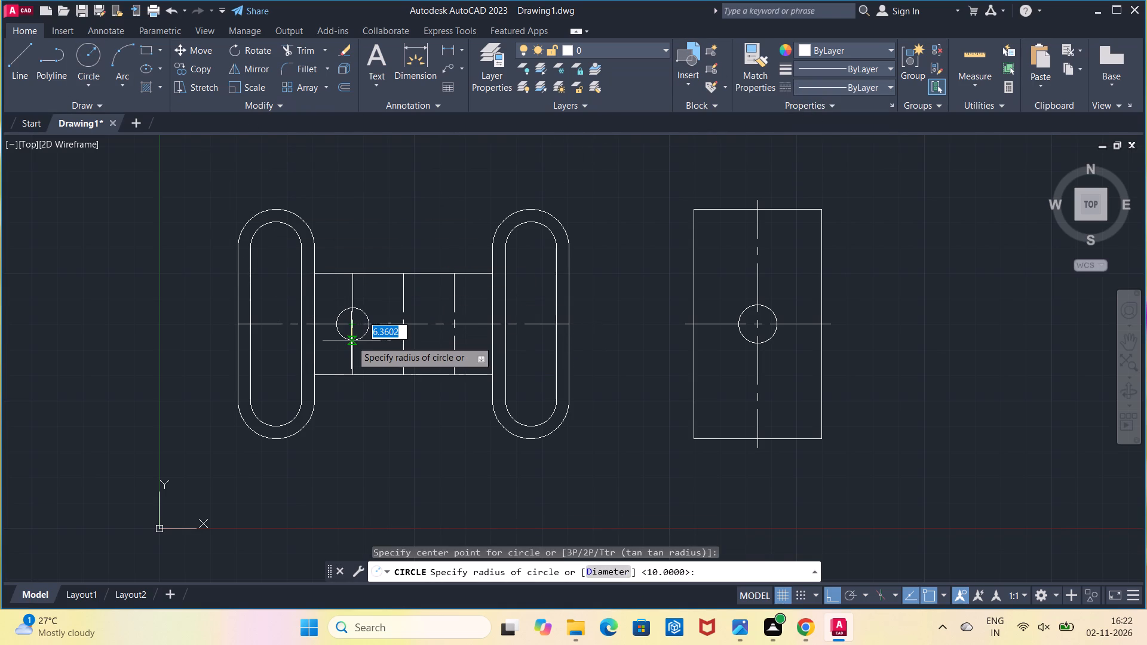
{"action": "type", "text": "10"}
{"action": "key", "text": "Return"}
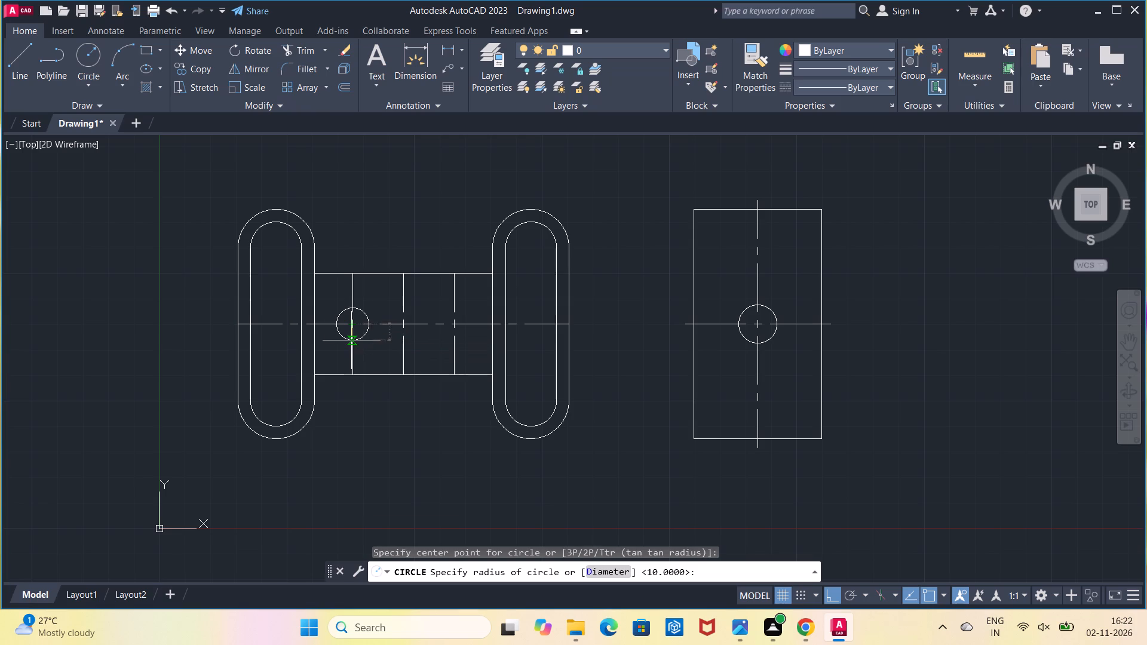
{"action": "left_click", "coordinate": [81, 49]}
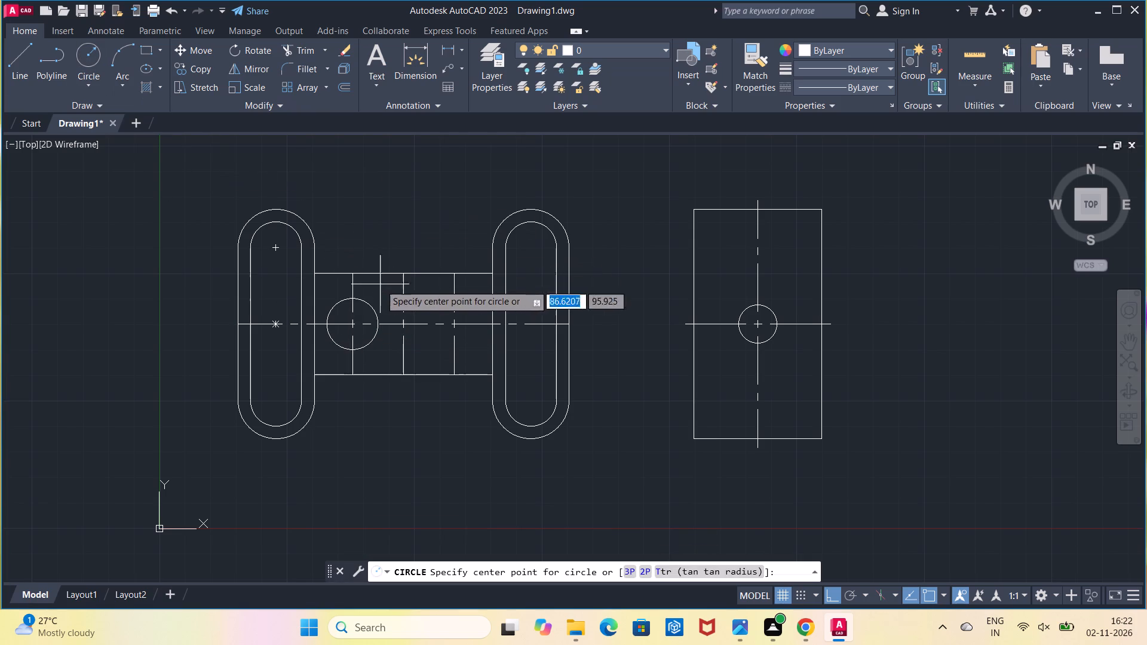
{"action": "left_click", "coordinate": [455, 327]}
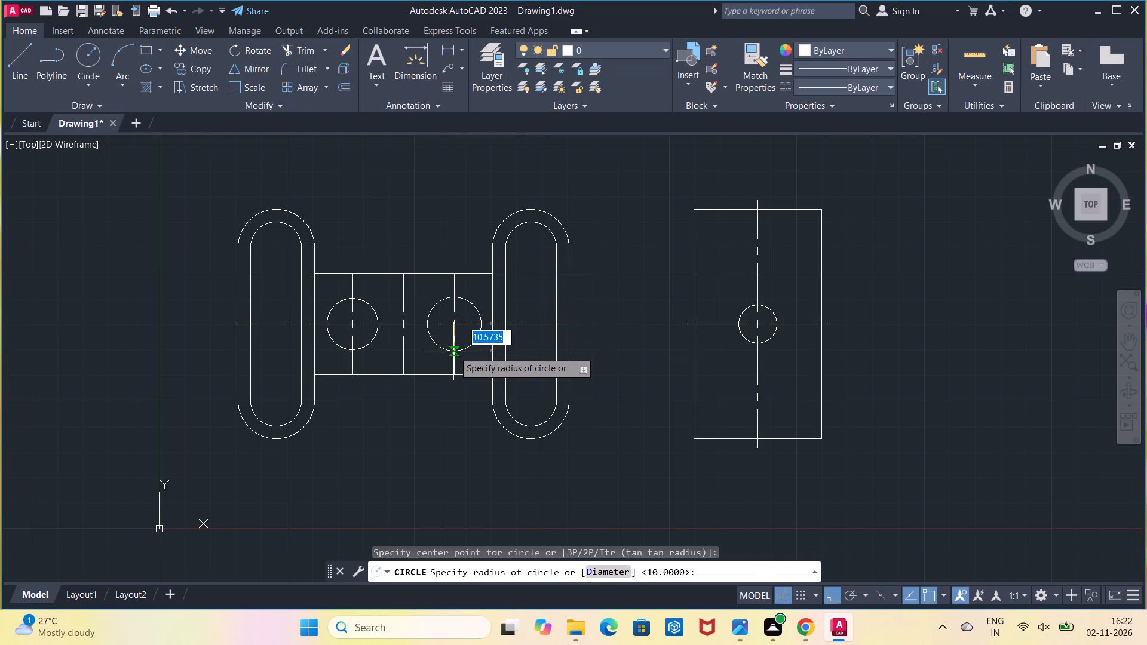
{"action": "type", "text": "10"}
{"action": "key", "text": "Return"}
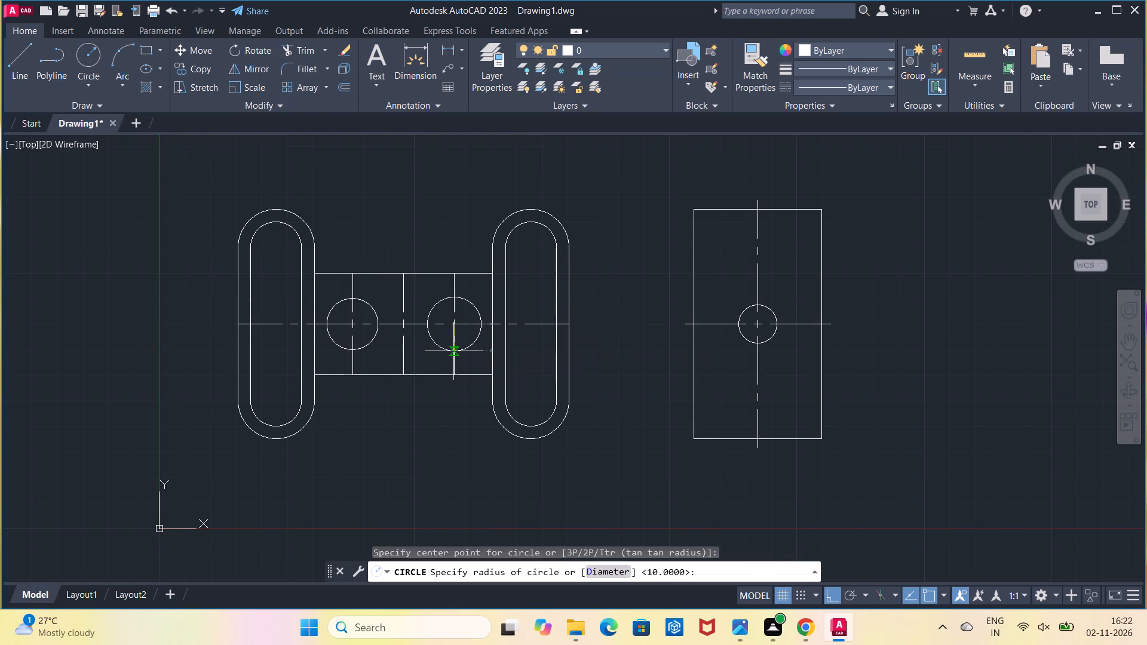
Draw horizontal lines joining the top points and the bottom points of the two radius 10 circles.
{"action": "left_click", "coordinate": [17, 57]}
{"action": "left_click", "coordinate": [348, 296]}
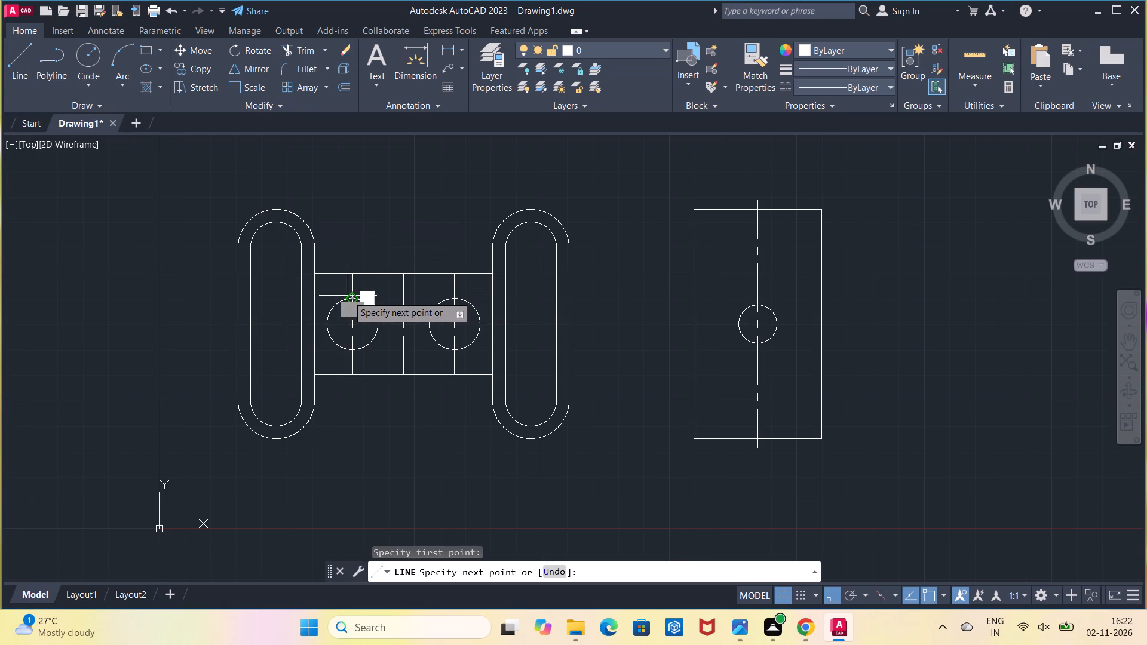
{"action": "left_click", "coordinate": [452, 297]}
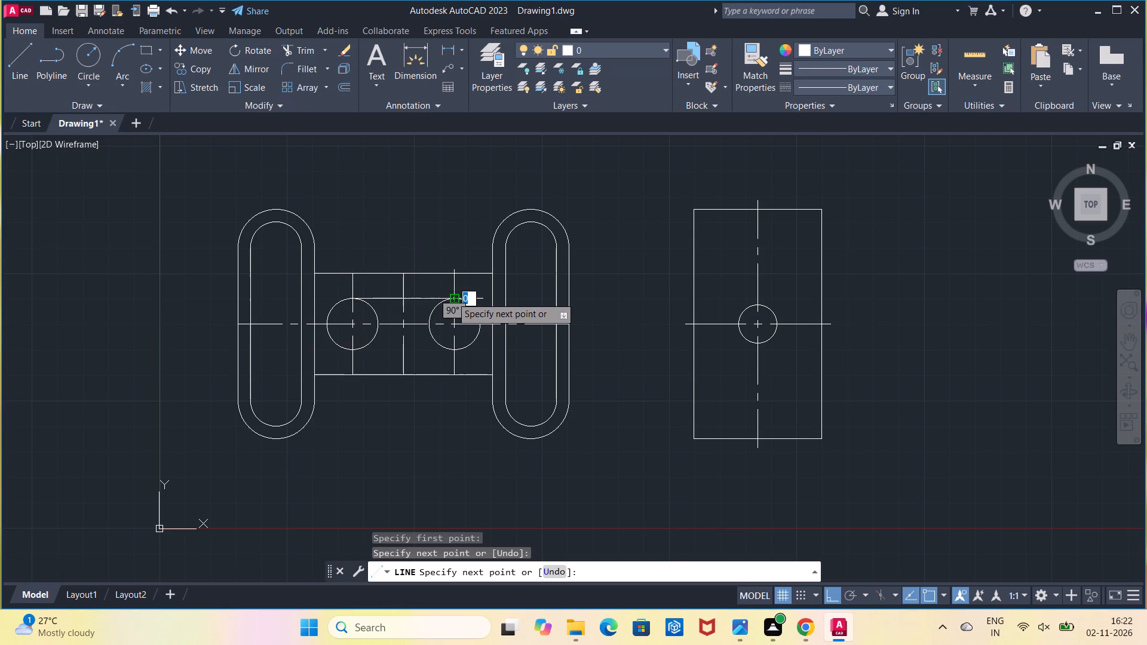
{"action": "key", "text": "Escape"}
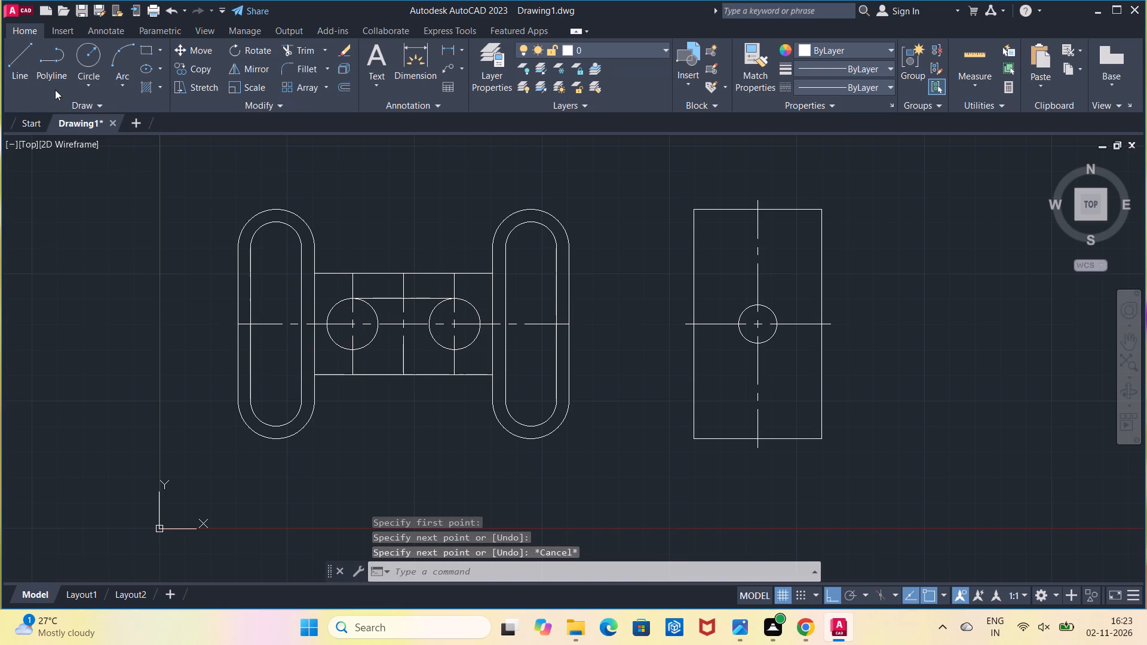
{"action": "left_click", "coordinate": [32, 73]}
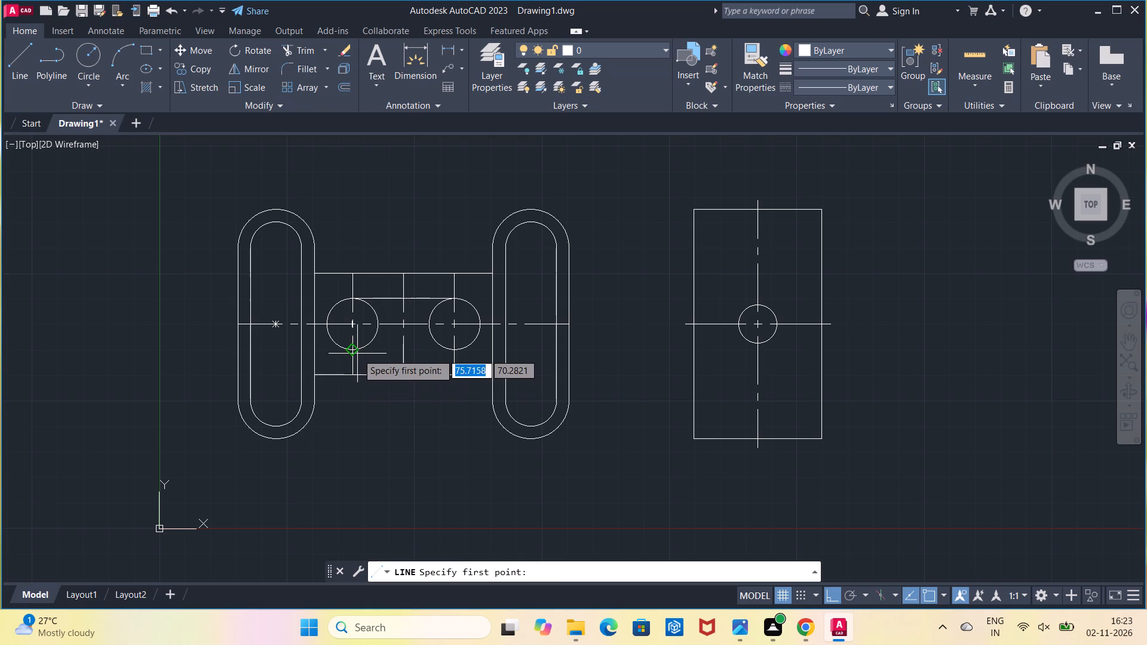
{"action": "left_click", "coordinate": [357, 354]}
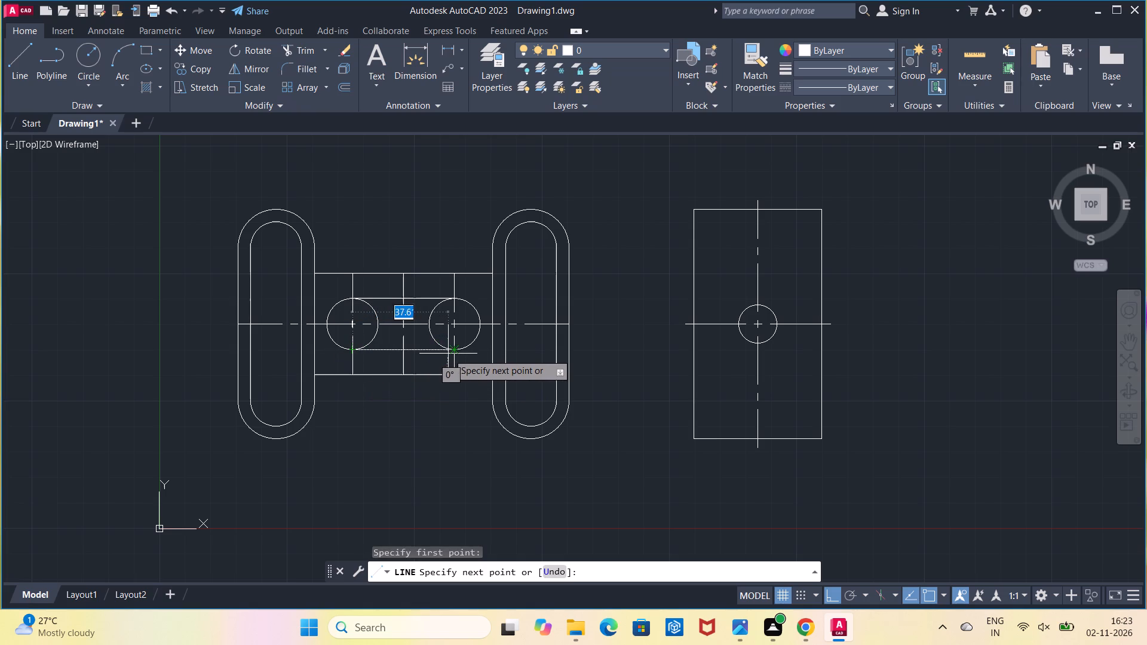
{"action": "left_click", "coordinate": [448, 354]}
{"action": "key", "text": "Escape"}
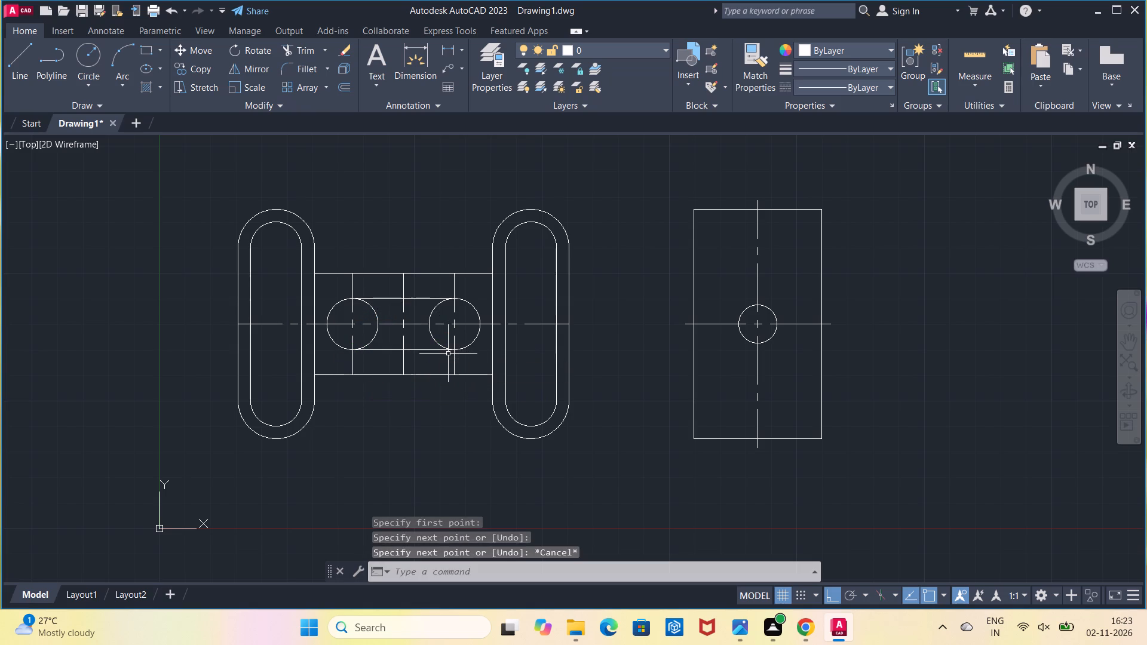
Trim away the inner halves of both radius 10 circles to leave a closed horizontal slot.
{"action": "left_click", "coordinate": [292, 50]}
{"action": "left_click", "coordinate": [369, 306]}
{"action": "left_click", "coordinate": [374, 331]}
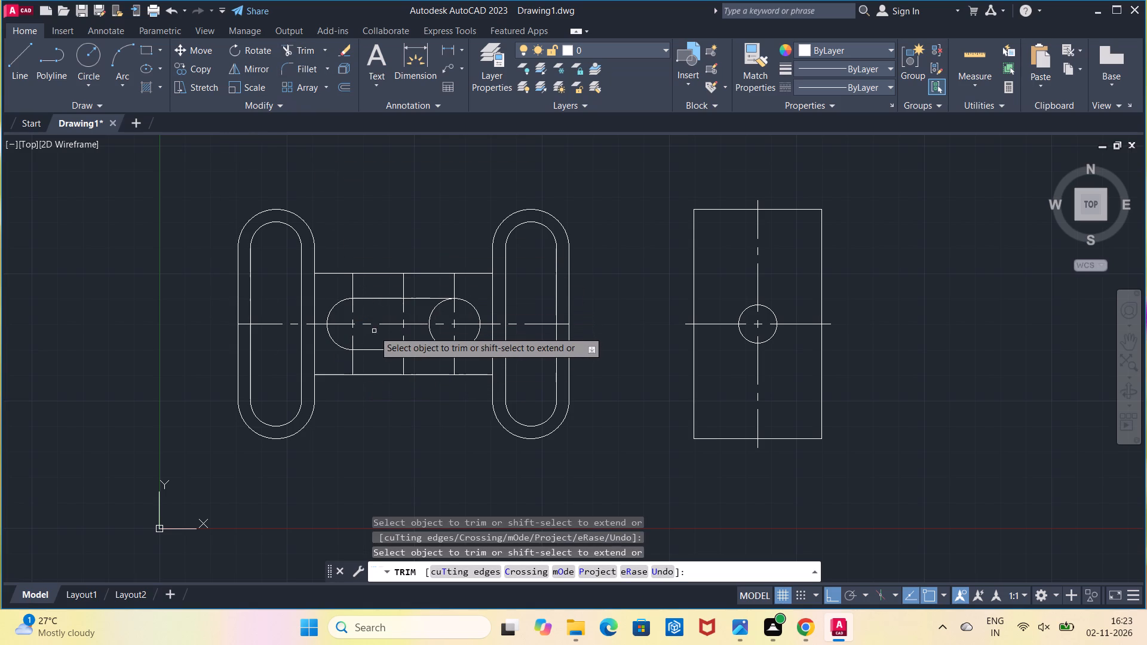
{"action": "left_click", "coordinate": [430, 337]}
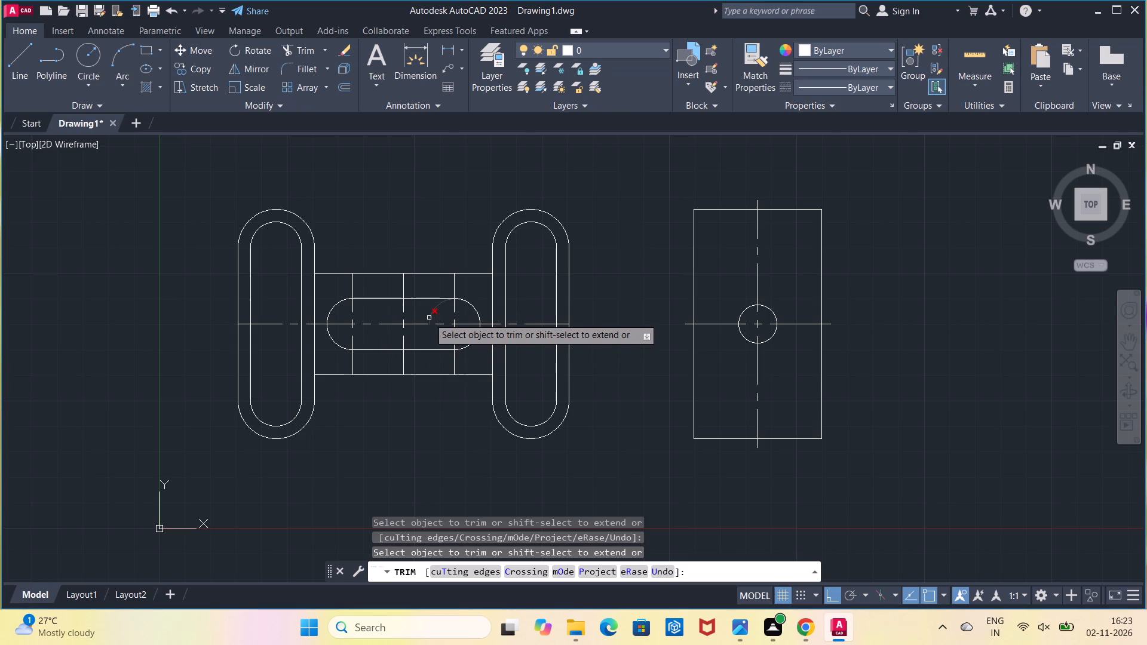
{"action": "left_click", "coordinate": [429, 318]}
{"action": "key", "text": "Escape"}
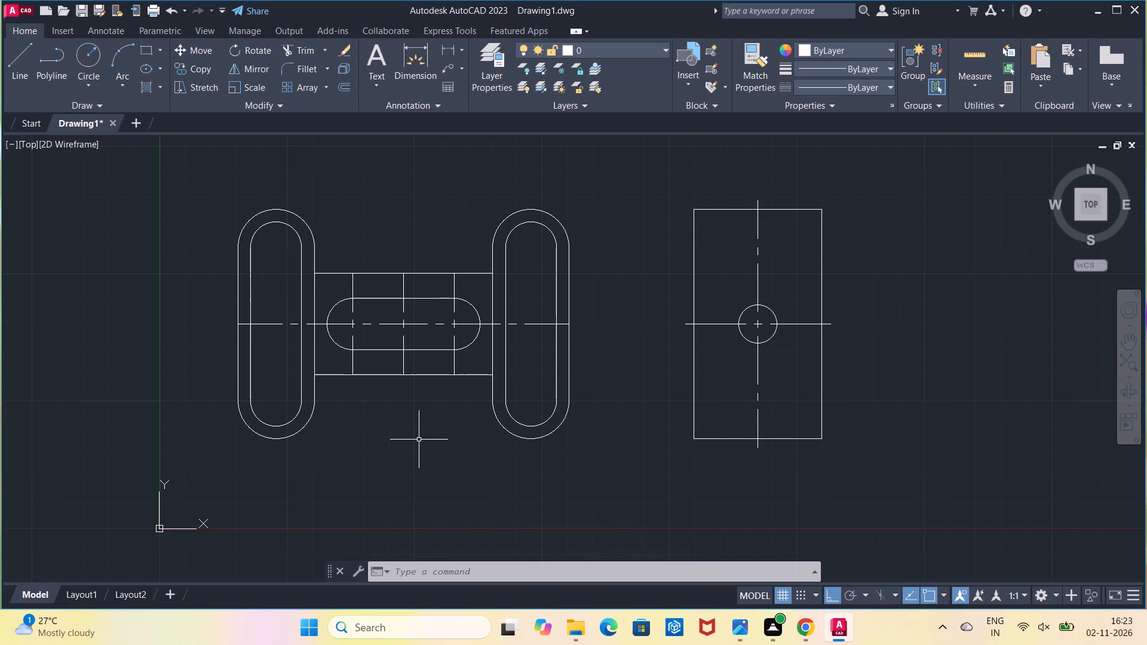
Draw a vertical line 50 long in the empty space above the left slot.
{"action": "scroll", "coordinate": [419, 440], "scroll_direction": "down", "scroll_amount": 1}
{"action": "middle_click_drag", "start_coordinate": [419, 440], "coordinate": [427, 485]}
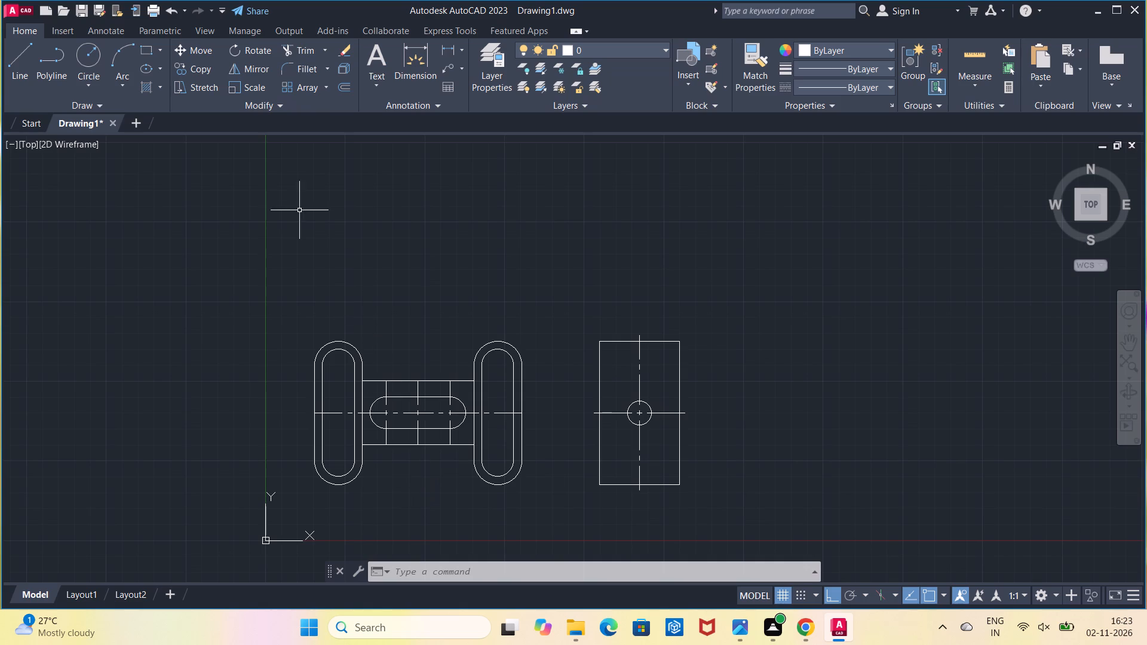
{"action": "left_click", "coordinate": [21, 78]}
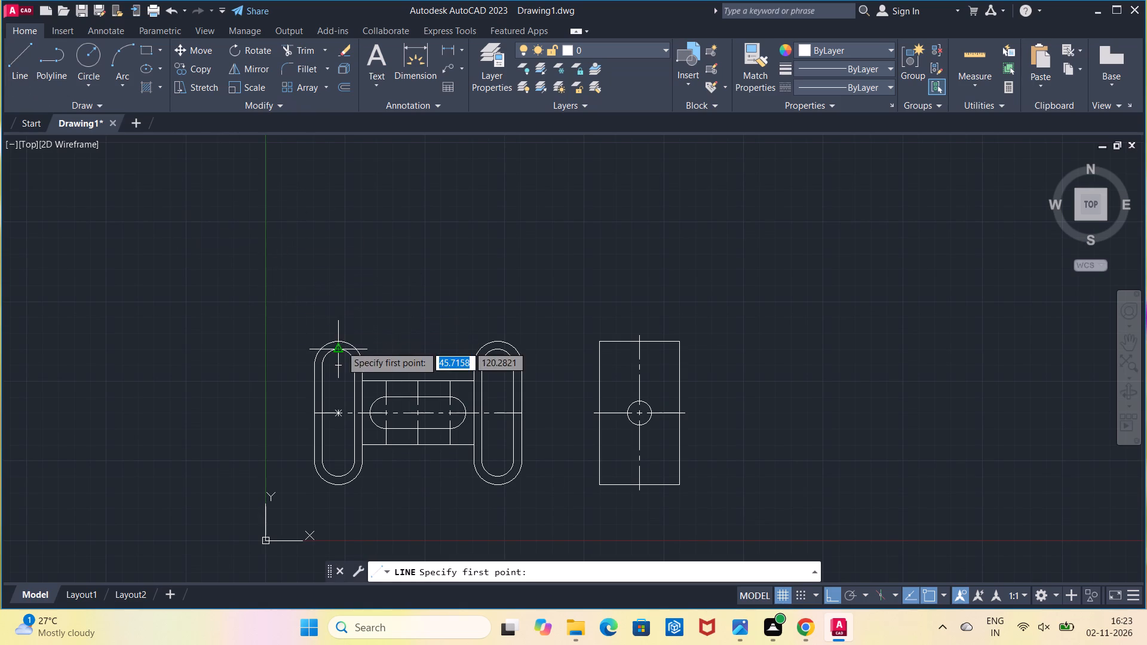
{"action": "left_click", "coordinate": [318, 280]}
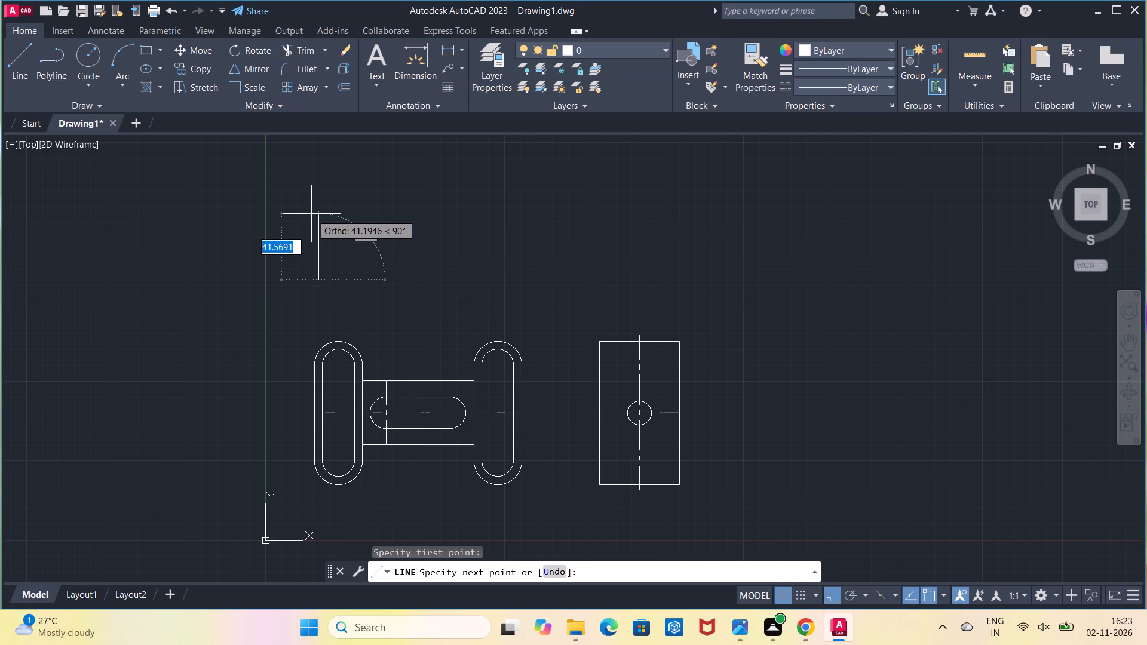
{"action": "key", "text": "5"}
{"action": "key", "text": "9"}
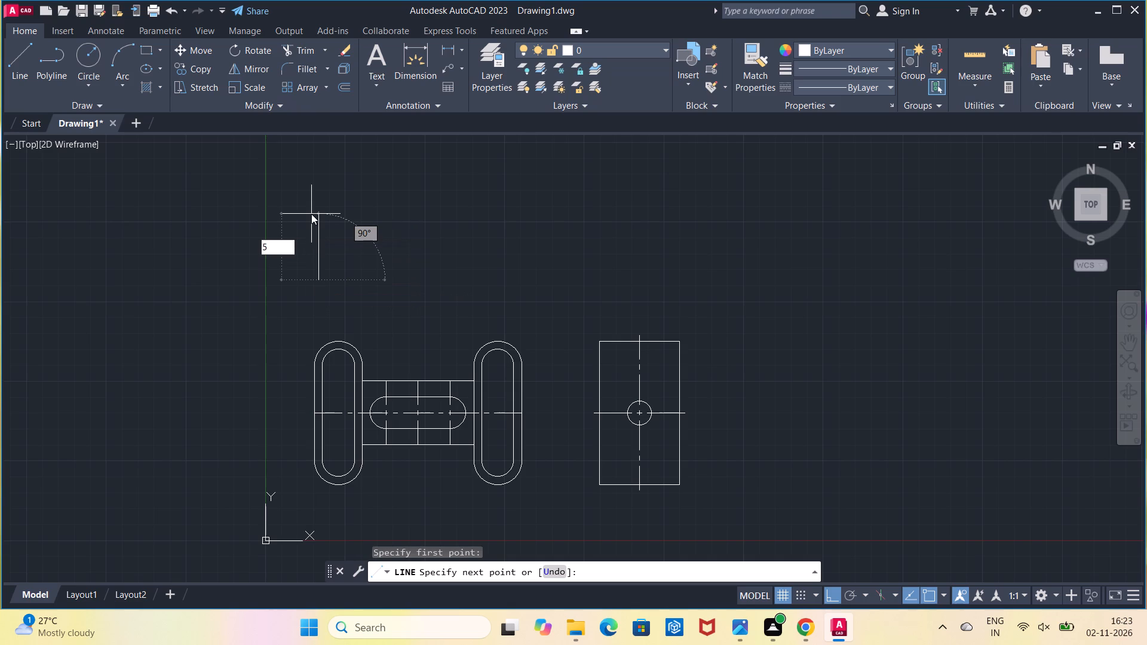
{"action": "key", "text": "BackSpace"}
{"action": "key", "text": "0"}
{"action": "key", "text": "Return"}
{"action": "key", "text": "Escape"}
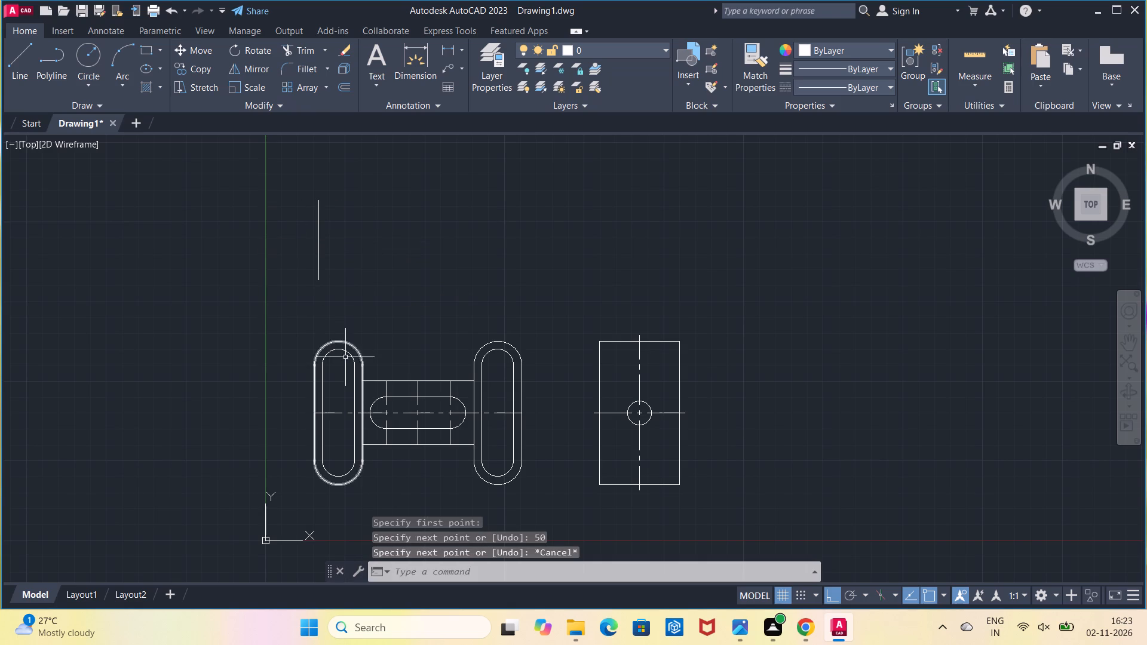
Draw horizontal lines from the right slot's upper and lower arc centres across to the rectangle's far vertical edge.
{"action": "scroll", "coordinate": [432, 426], "scroll_direction": "up", "scroll_amount": 1}
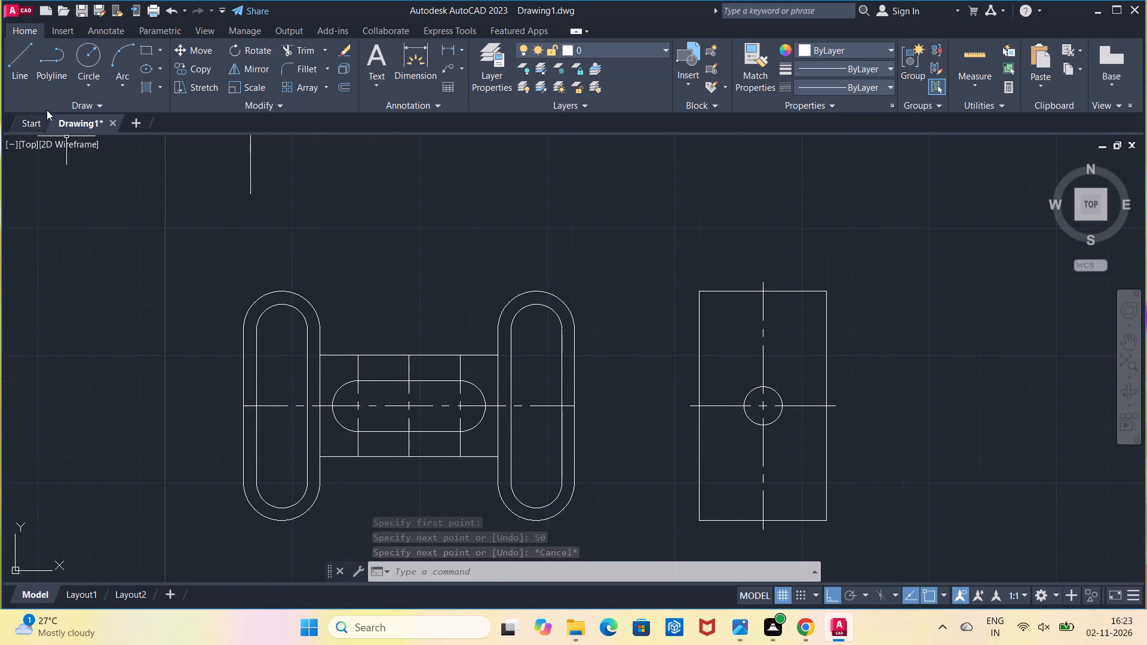
{"action": "left_click", "coordinate": [22, 73]}
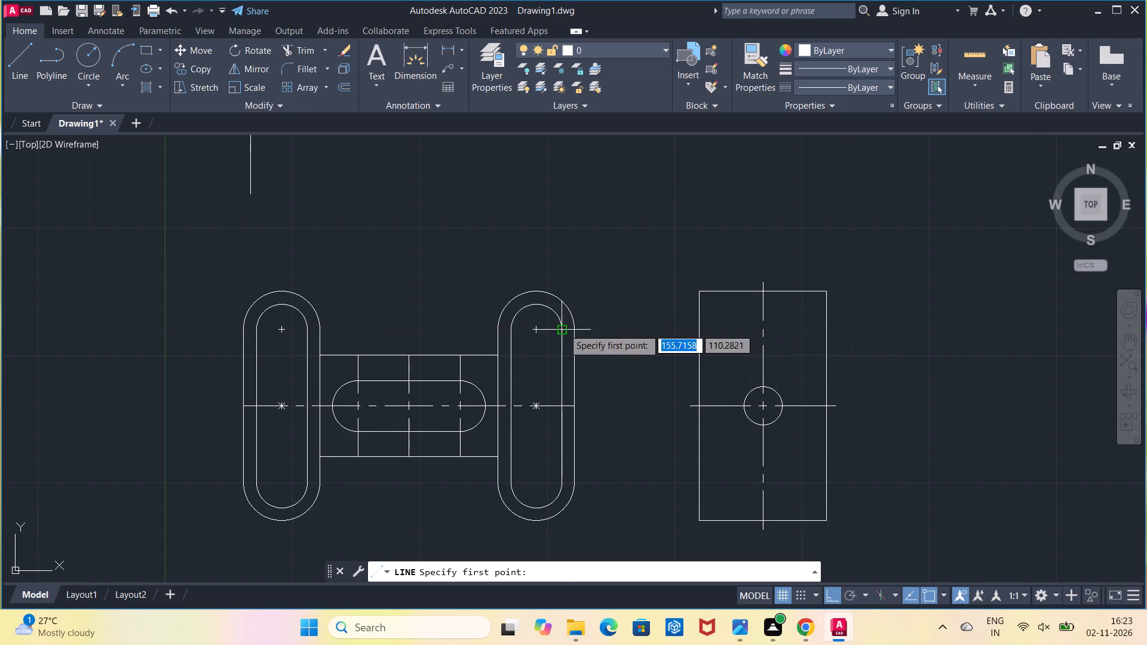
{"action": "left_click_drag", "start_coordinate": [538, 333], "coordinate": [549, 336]}
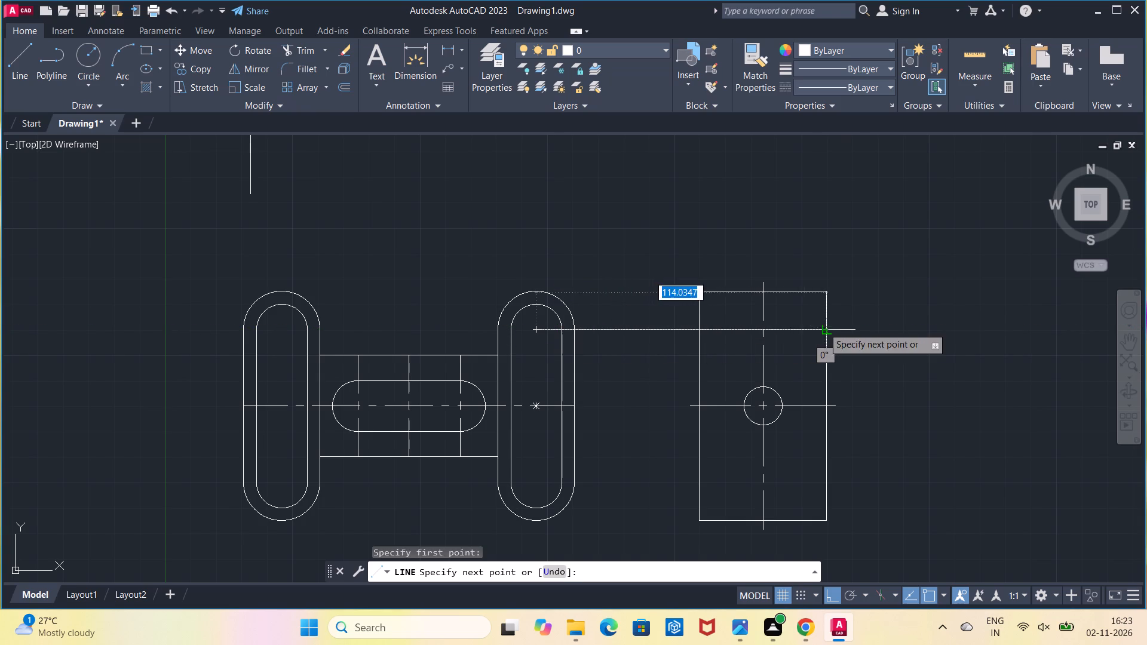
{"action": "left_click", "coordinate": [823, 327]}
{"action": "key", "text": "Escape"}
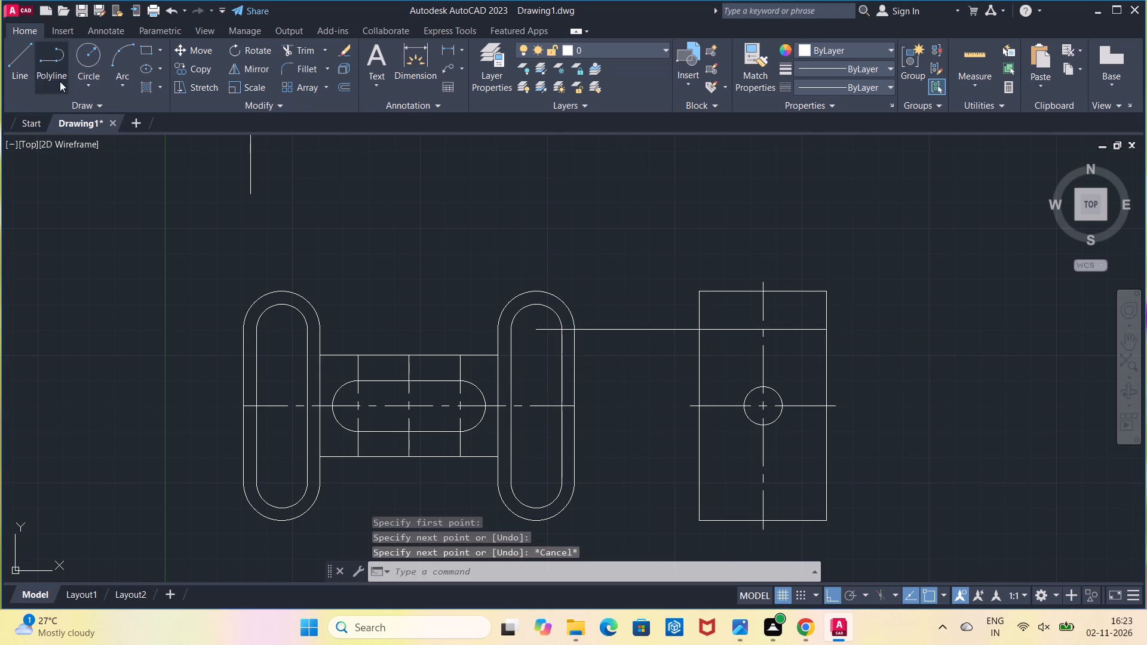
{"action": "left_click_drag", "start_coordinate": [30, 73], "coordinate": [33, 109]}
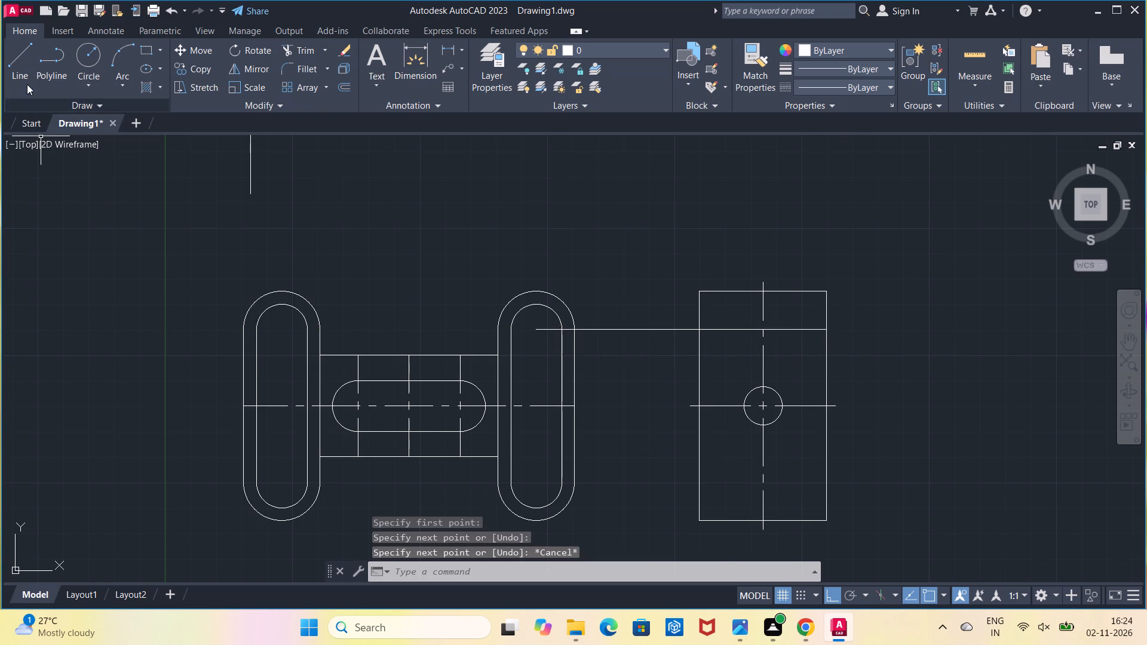
{"action": "left_click", "coordinate": [27, 84]}
{"action": "left_click", "coordinate": [541, 484]}
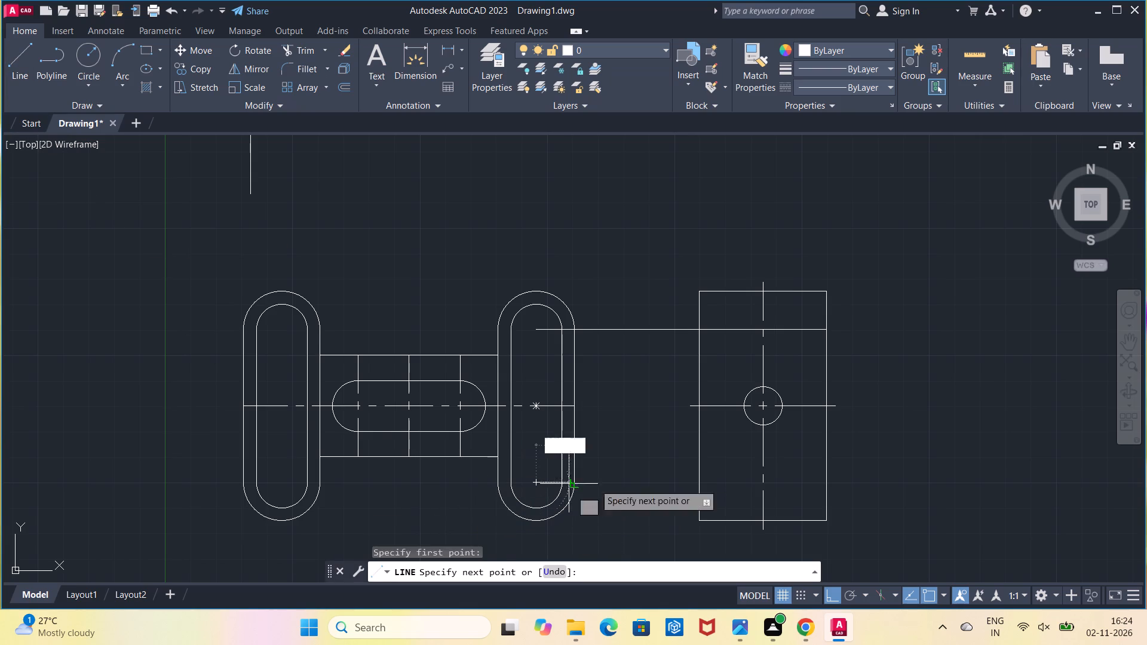
{"action": "left_click", "coordinate": [820, 484]}
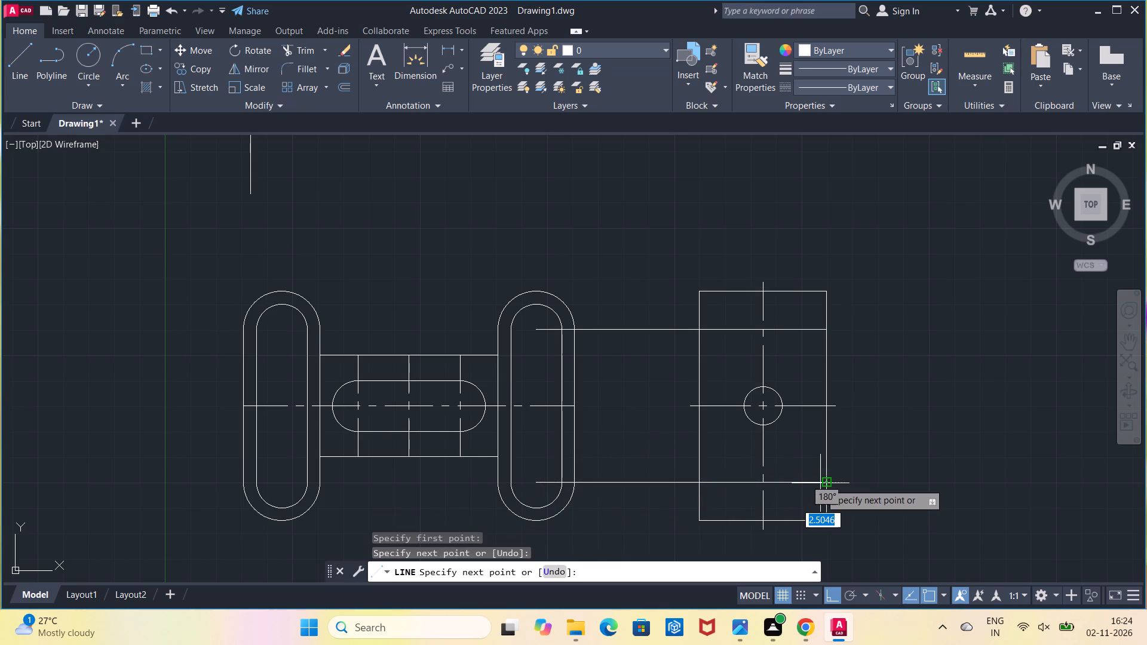
{"action": "key", "text": "Escape"}
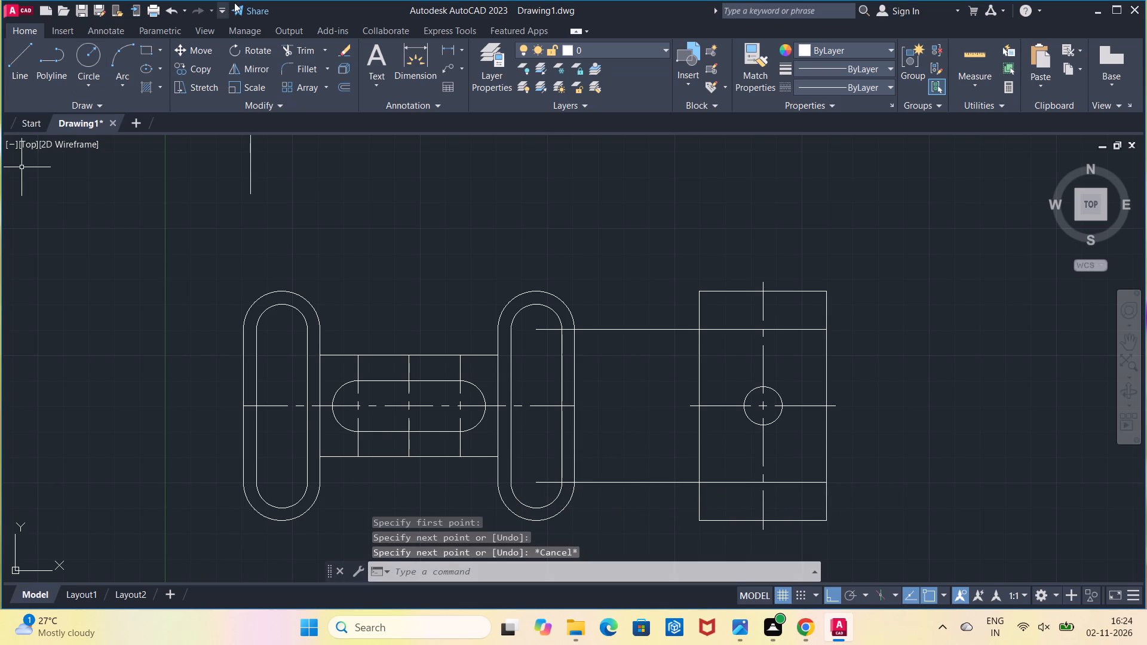
Trim both projected lines back to the rectangle, removing the portions inside the right slot and between the two views.
{"action": "left_click", "coordinate": [290, 48]}
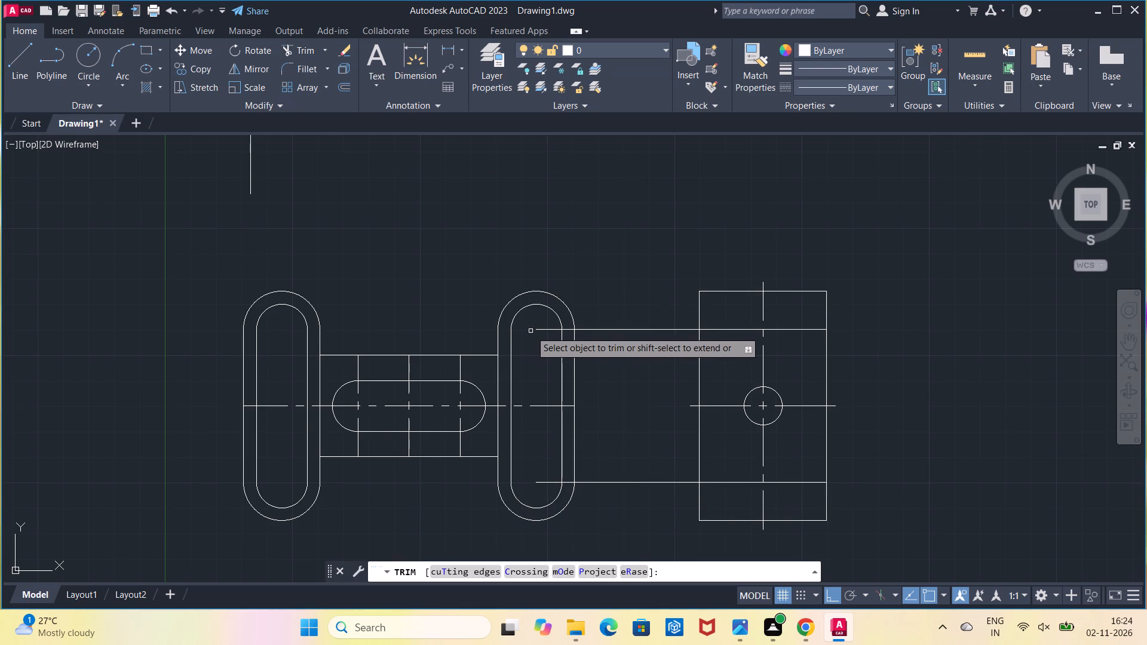
{"action": "left_click", "coordinate": [535, 330]}
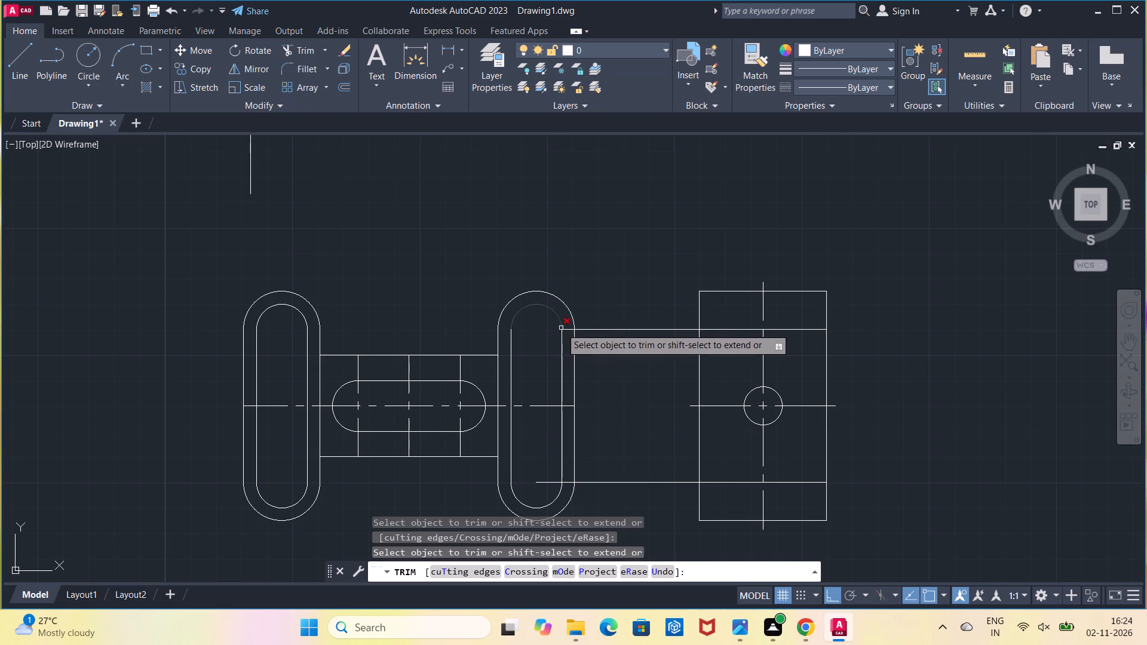
{"action": "left_click", "coordinate": [564, 330]}
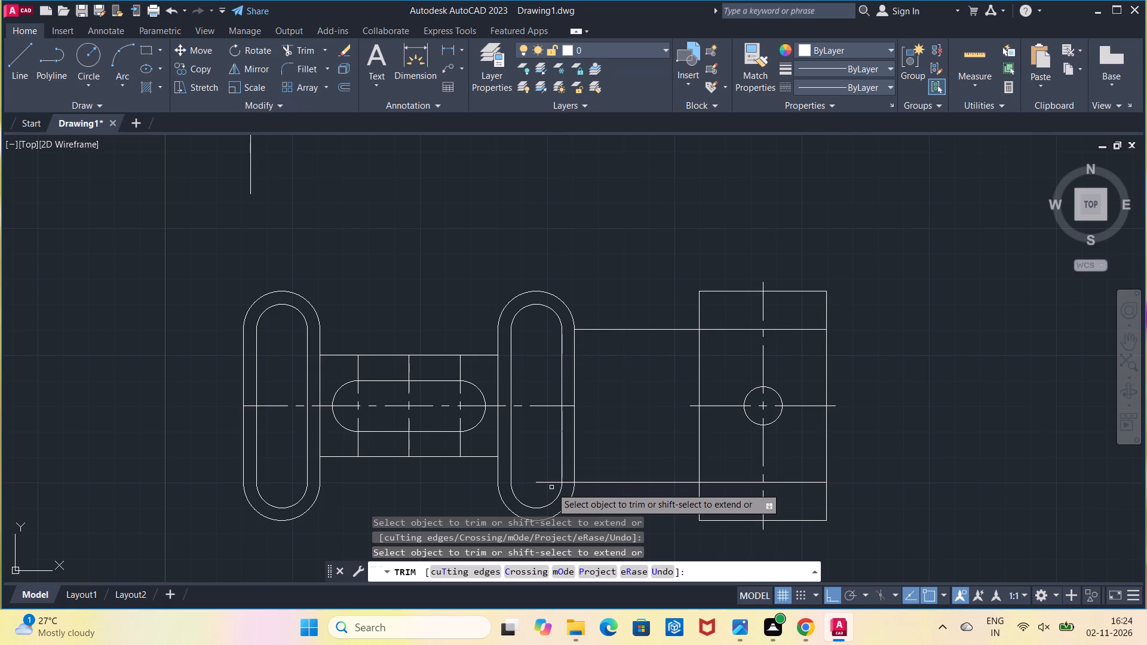
{"action": "left_click", "coordinate": [550, 484]}
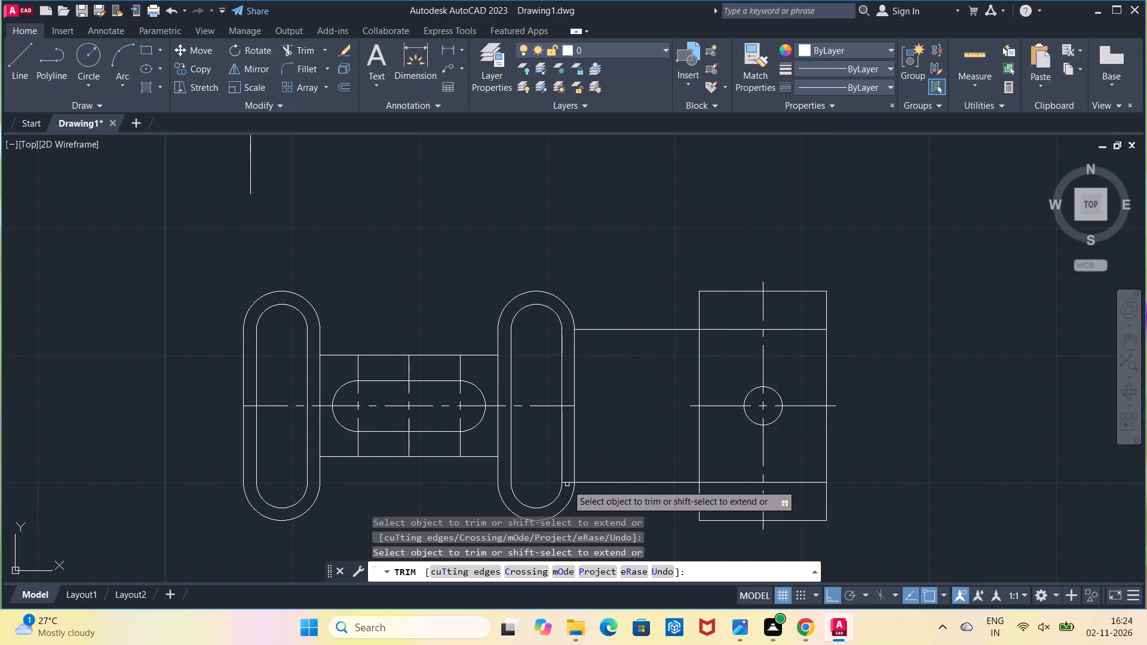
{"action": "left_click", "coordinate": [566, 483]}
{"action": "left_click", "coordinate": [594, 482]}
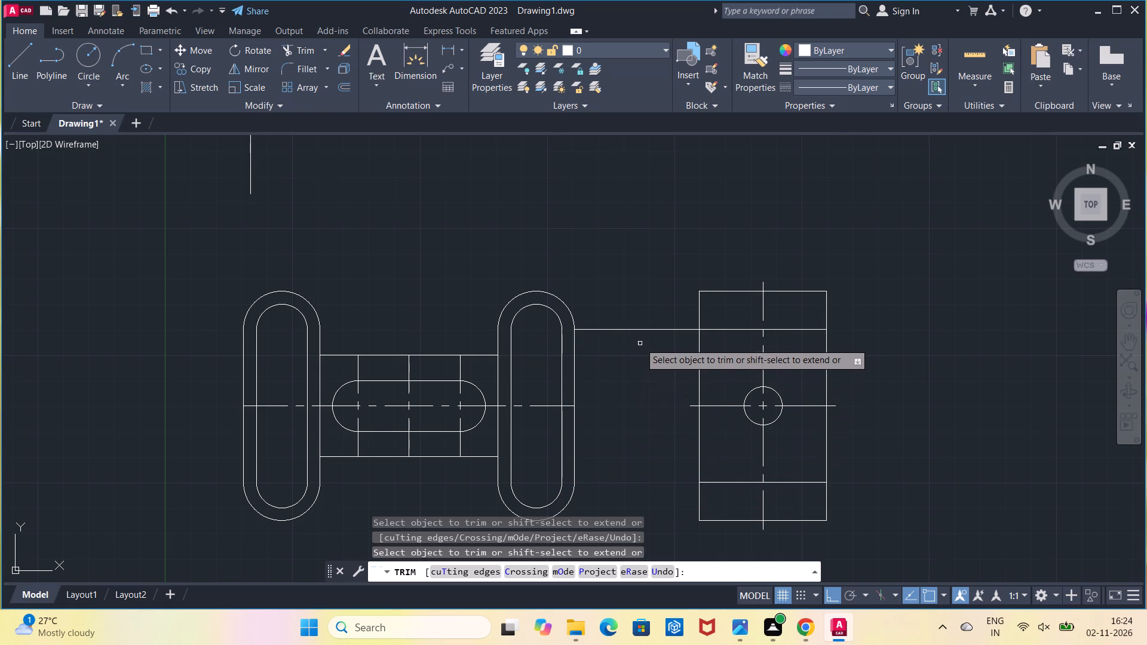
{"action": "left_click", "coordinate": [642, 330]}
{"action": "key", "text": "Escape"}
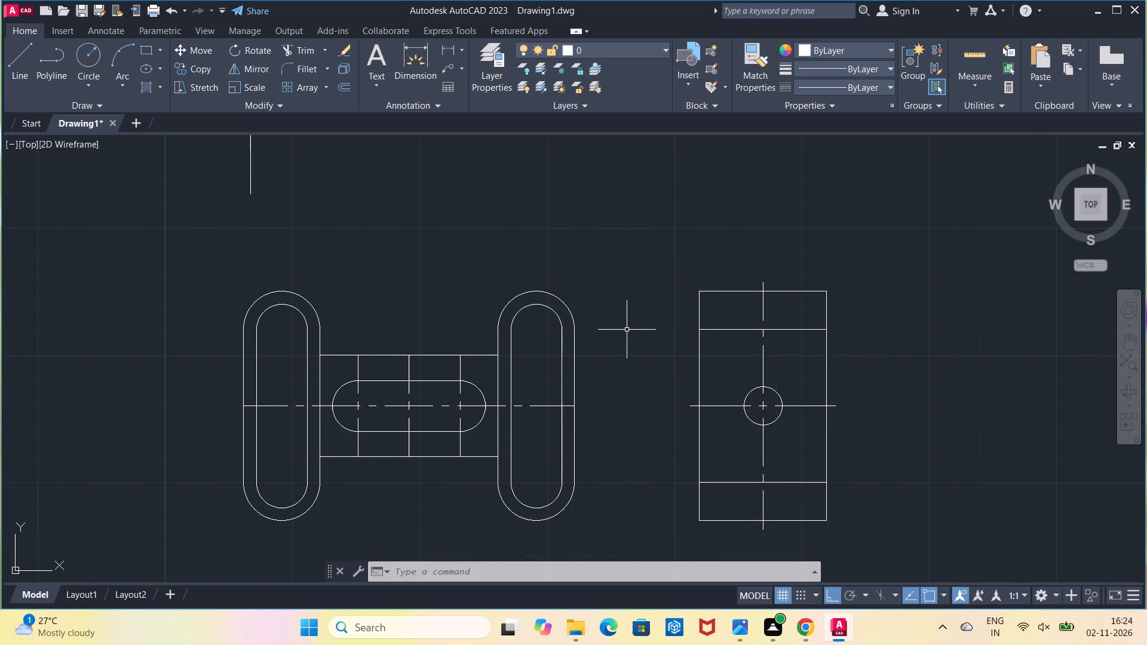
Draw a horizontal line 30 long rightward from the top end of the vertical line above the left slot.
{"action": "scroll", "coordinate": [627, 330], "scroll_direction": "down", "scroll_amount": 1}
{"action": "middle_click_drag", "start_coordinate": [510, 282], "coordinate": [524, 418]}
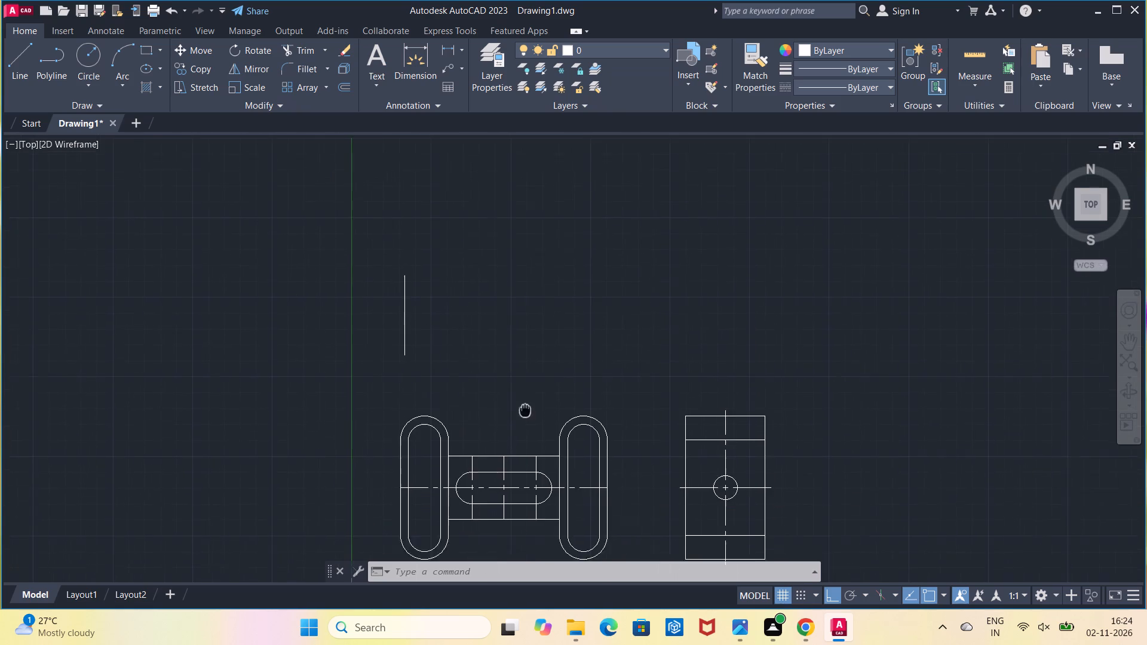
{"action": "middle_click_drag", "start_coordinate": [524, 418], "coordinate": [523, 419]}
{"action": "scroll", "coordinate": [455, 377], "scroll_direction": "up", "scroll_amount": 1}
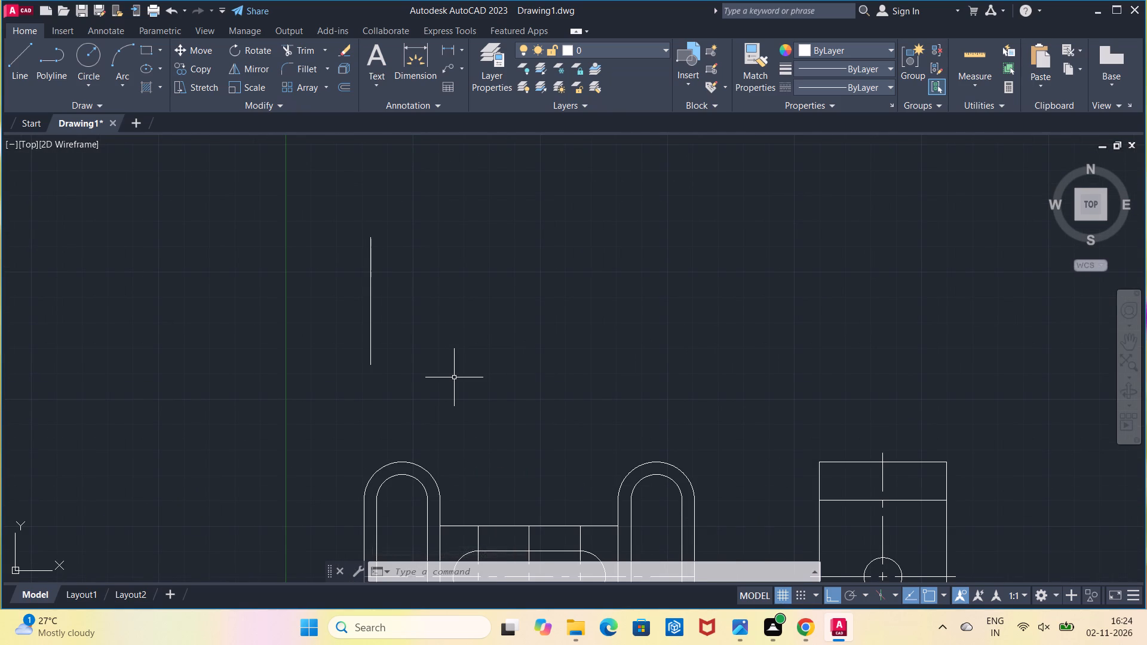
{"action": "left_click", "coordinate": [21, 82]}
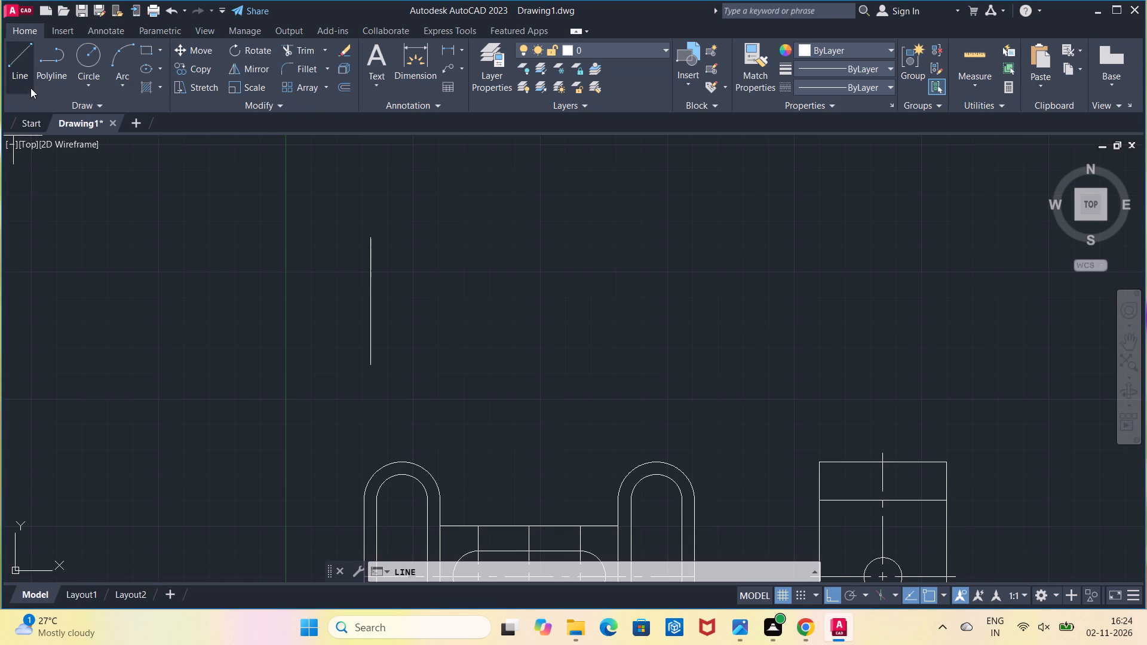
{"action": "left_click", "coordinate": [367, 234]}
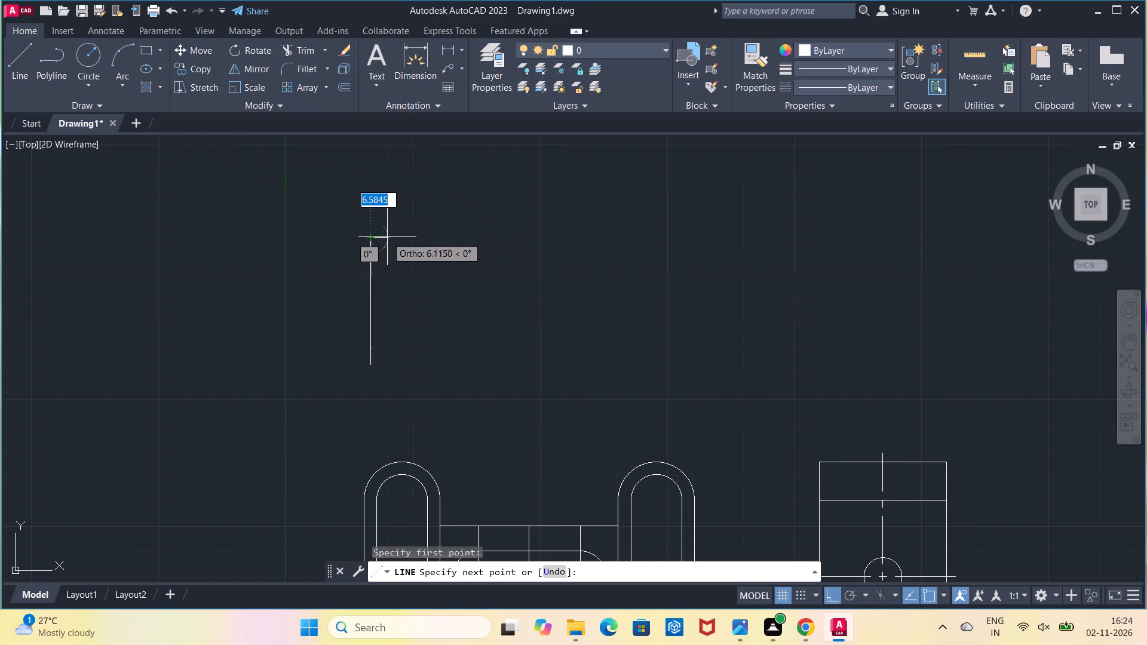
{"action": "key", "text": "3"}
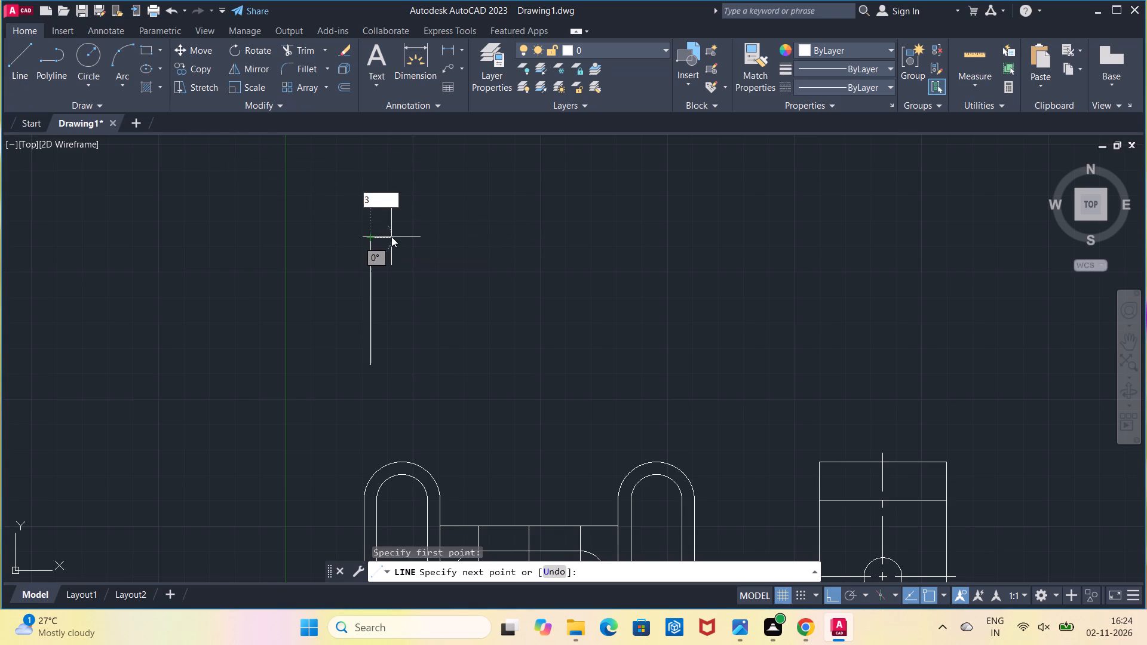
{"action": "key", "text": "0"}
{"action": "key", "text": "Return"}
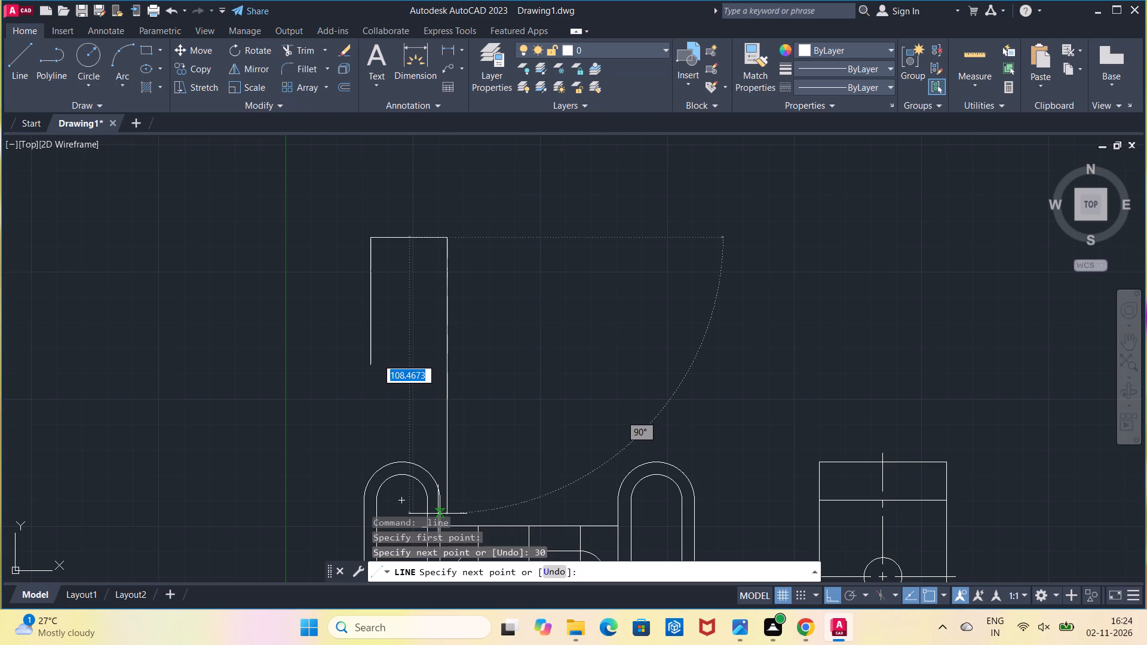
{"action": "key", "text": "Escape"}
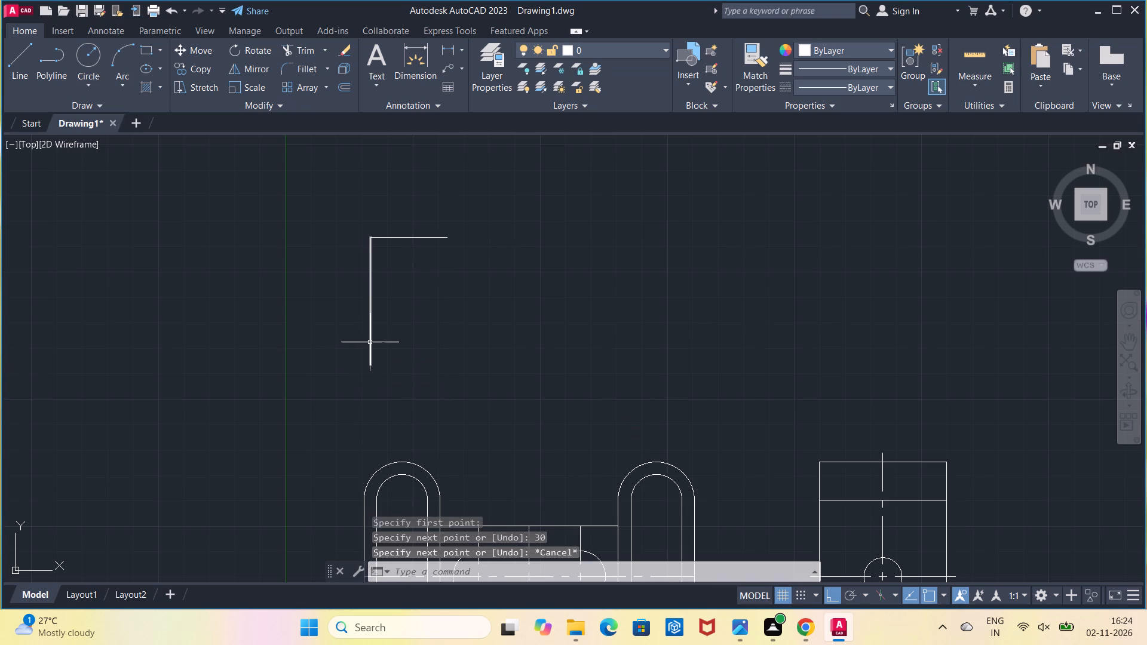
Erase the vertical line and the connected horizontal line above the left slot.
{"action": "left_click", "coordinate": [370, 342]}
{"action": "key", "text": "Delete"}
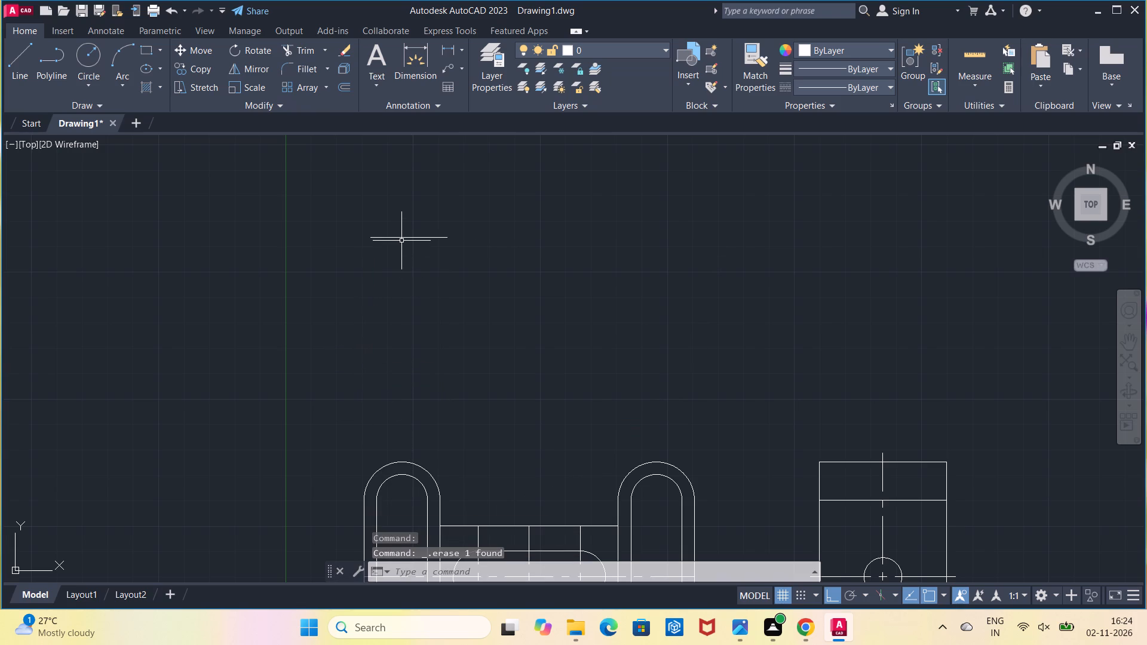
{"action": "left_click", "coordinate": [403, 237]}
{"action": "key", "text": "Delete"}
Draw a vertical line 50 long above the left slot, aligned with the slot's outer left edge.
{"action": "left_click", "coordinate": [24, 85]}
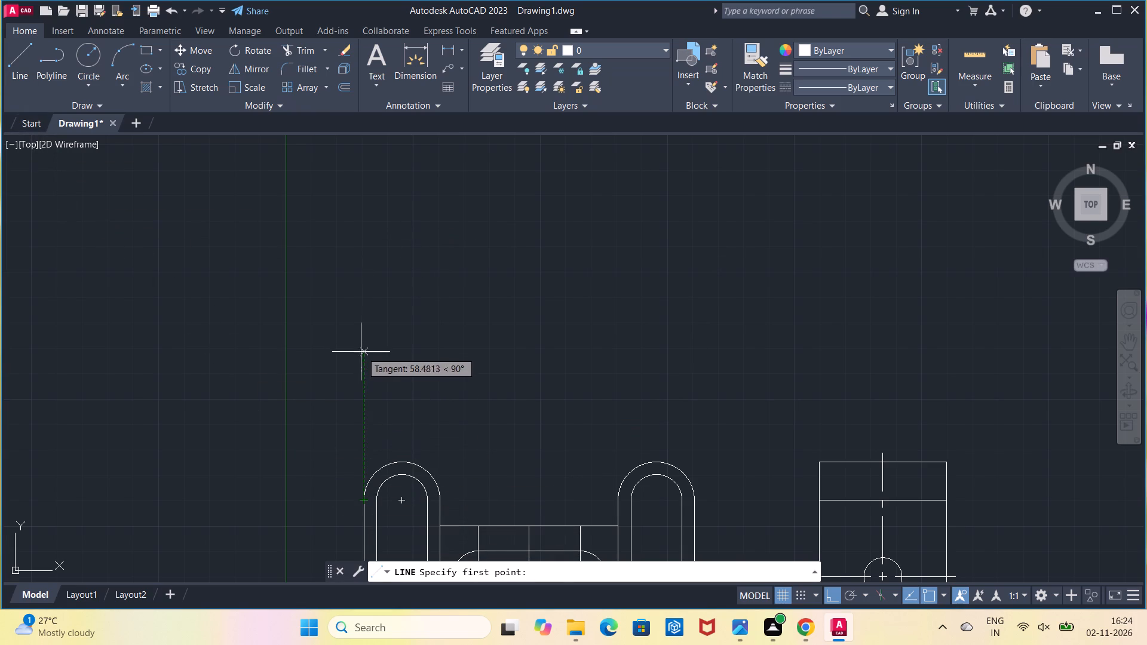
{"action": "left_click", "coordinate": [361, 347]}
{"action": "type", "text": "30"}
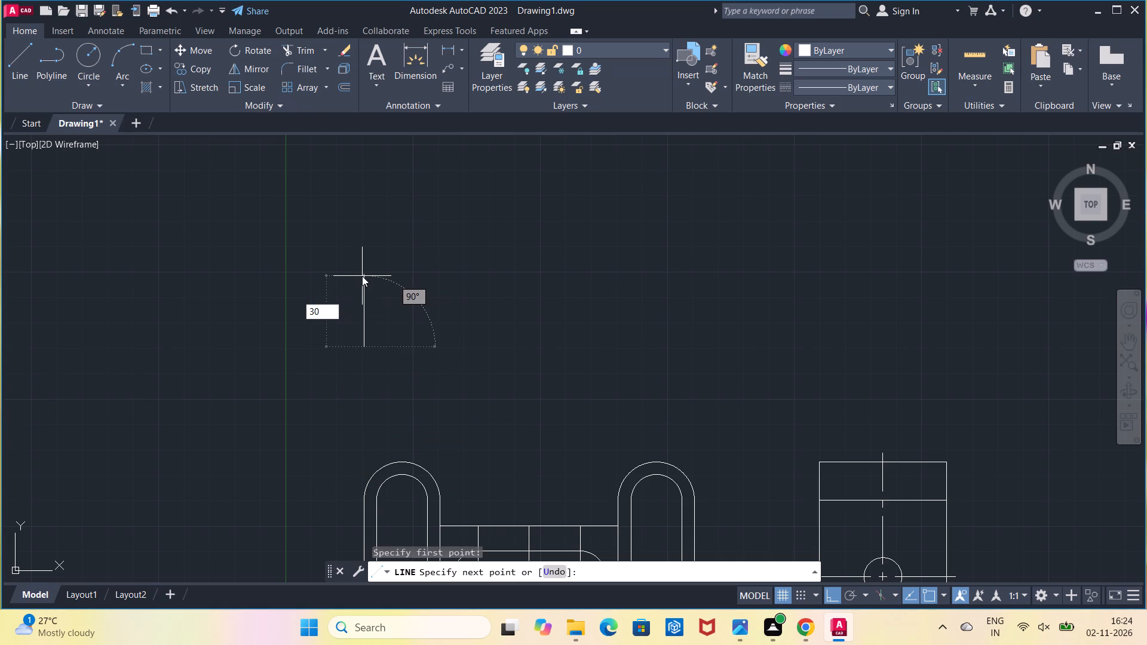
{"action": "key", "text": "BackSpace"}
{"action": "key", "text": "BackSpace"}
{"action": "type", "text": "50"}
{"action": "key", "text": "Return"}
{"action": "key", "text": "Escape"}
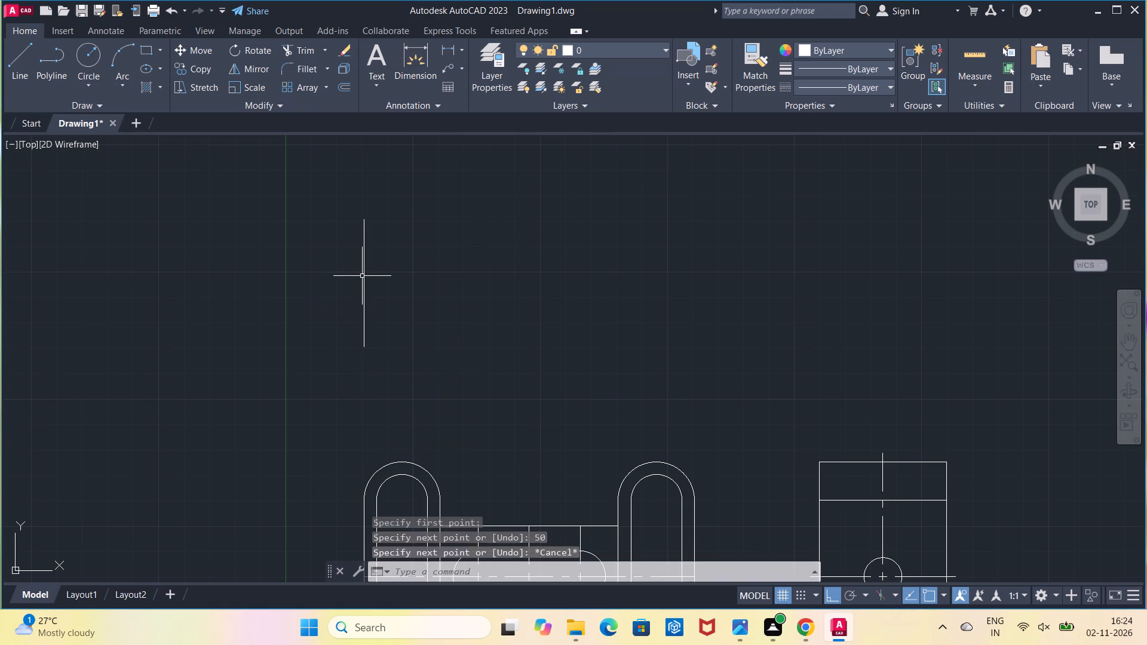
Draw two horizontal lines 30 long rightward from the upper and lower ends of the 50-long vertical line.
{"action": "left_click", "coordinate": [27, 88]}
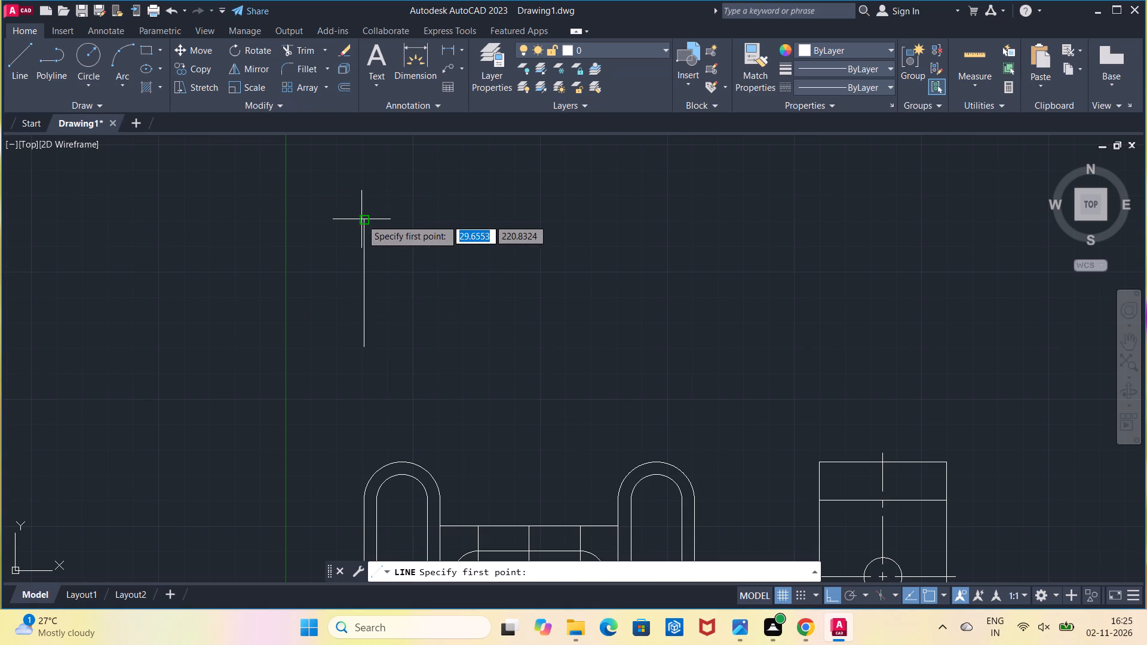
{"action": "left_click", "coordinate": [361, 219]}
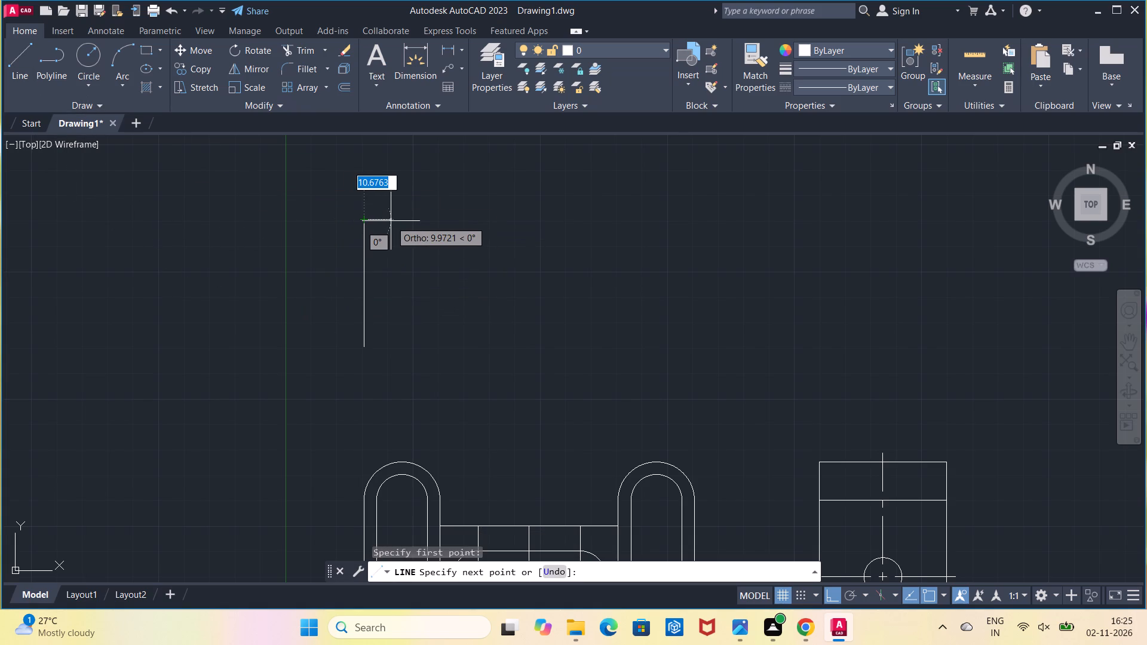
{"action": "type", "text": "30"}
{"action": "key", "text": "Return"}
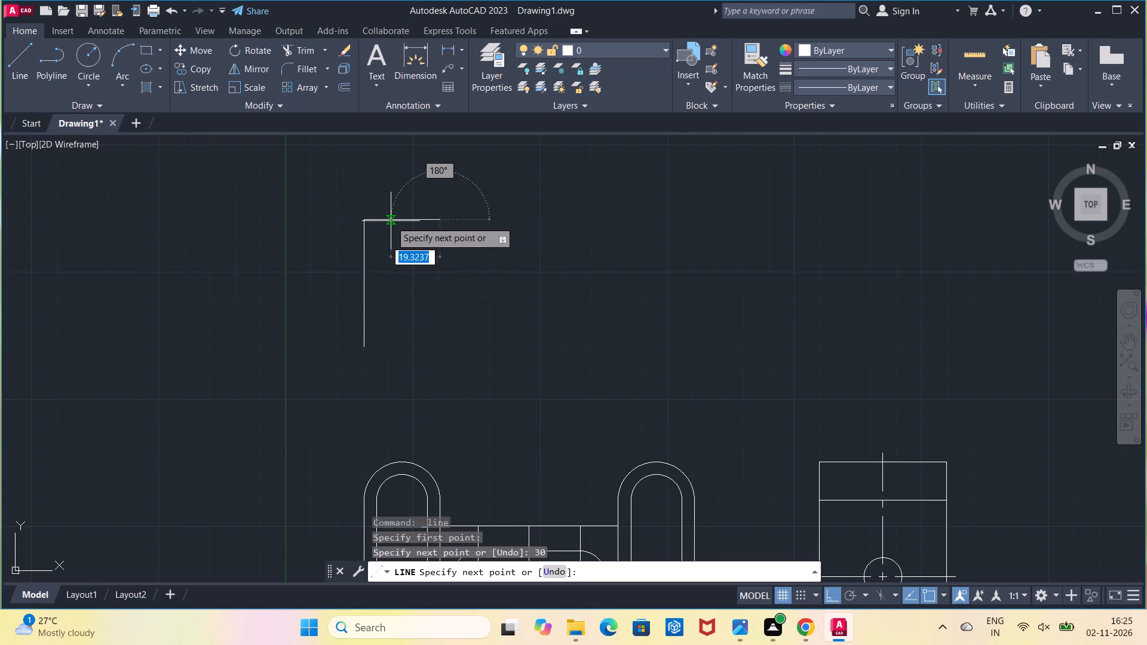
{"action": "key", "text": "Escape"}
{"action": "left_click", "coordinate": [20, 88]}
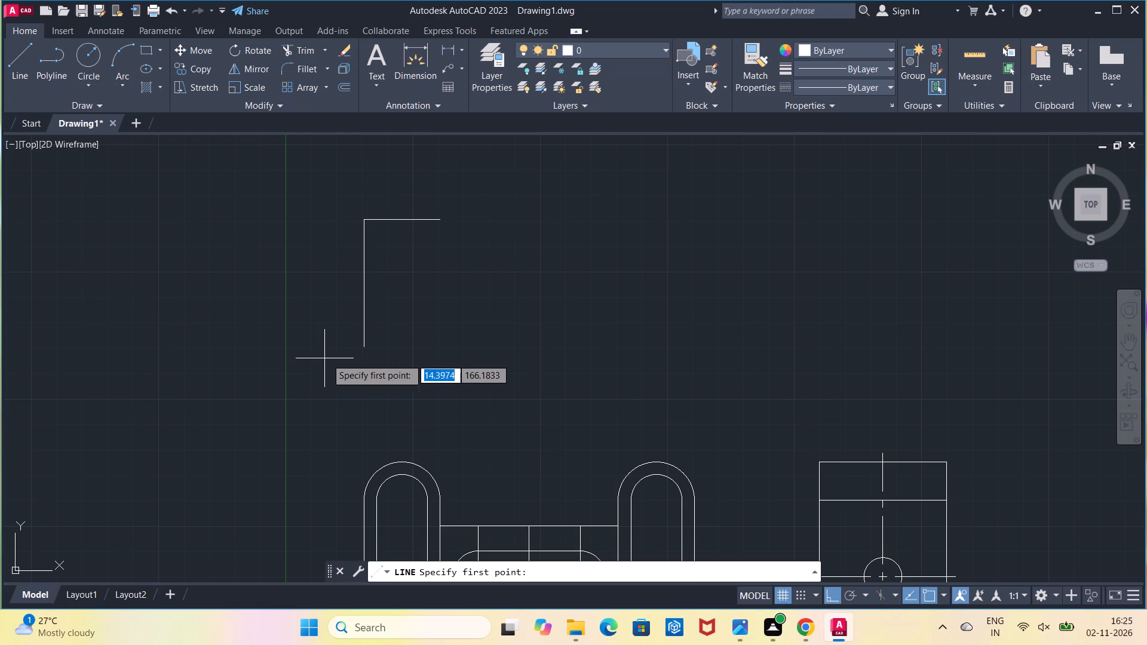
{"action": "left_click", "coordinate": [360, 349]}
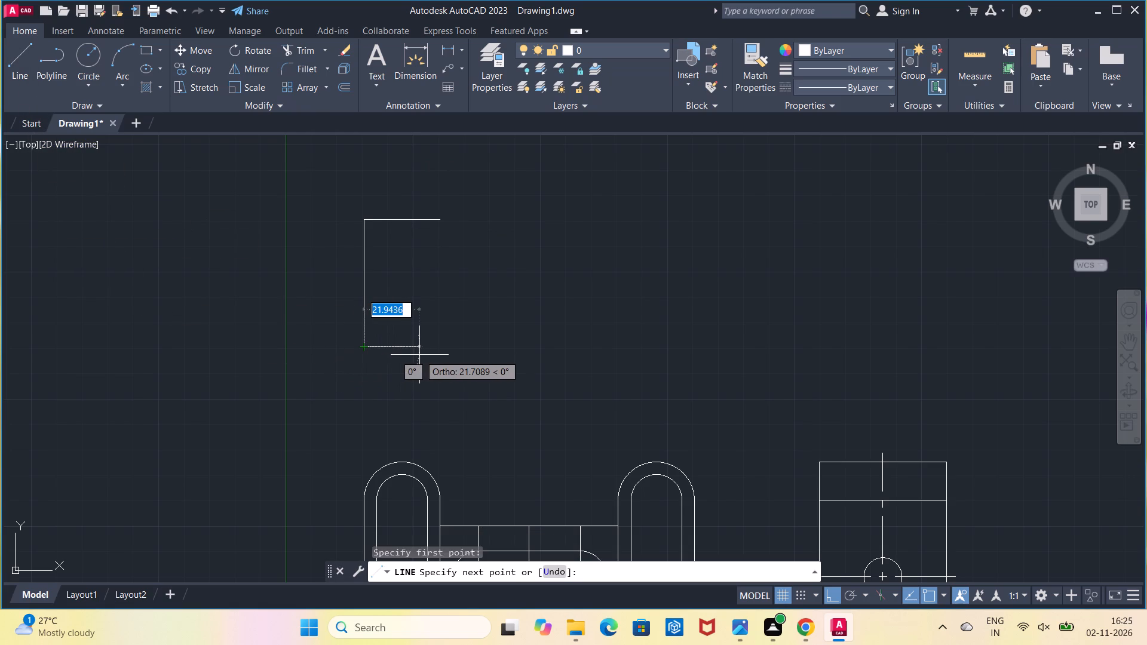
{"action": "type", "text": "30"}
{"action": "key", "text": "Return"}
{"action": "key", "text": "Escape"}
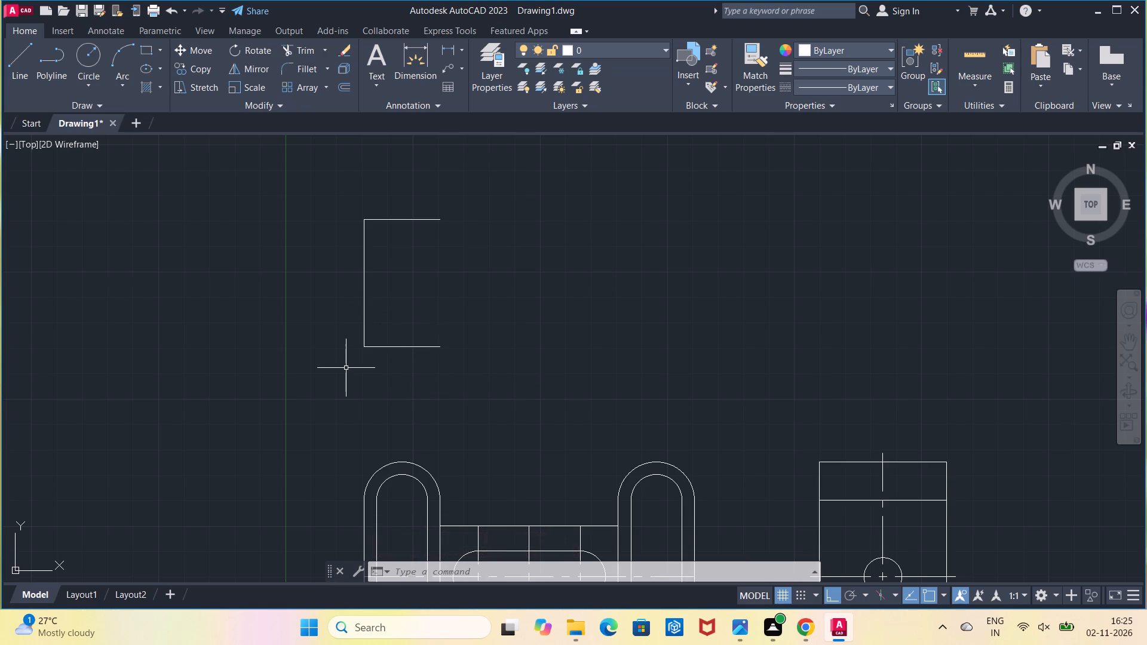
Draw 10-long vertical lines inward from the free ends of both horizontal lines, one downward and one upward.
{"action": "left_click", "coordinate": [26, 87]}
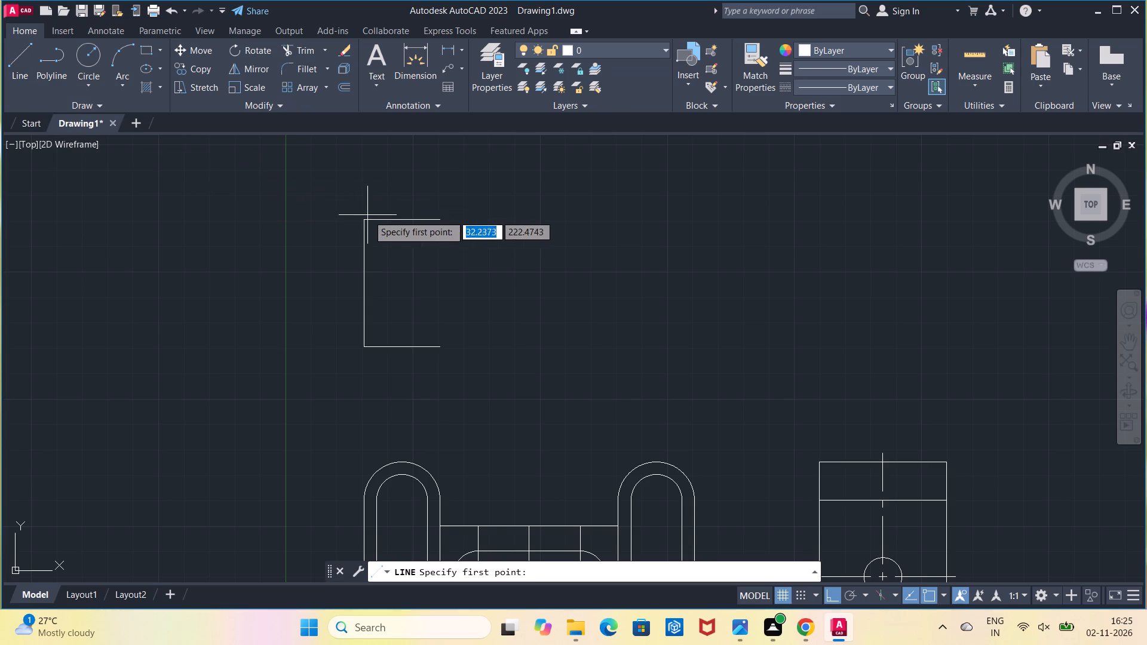
{"action": "left_click", "coordinate": [436, 217]}
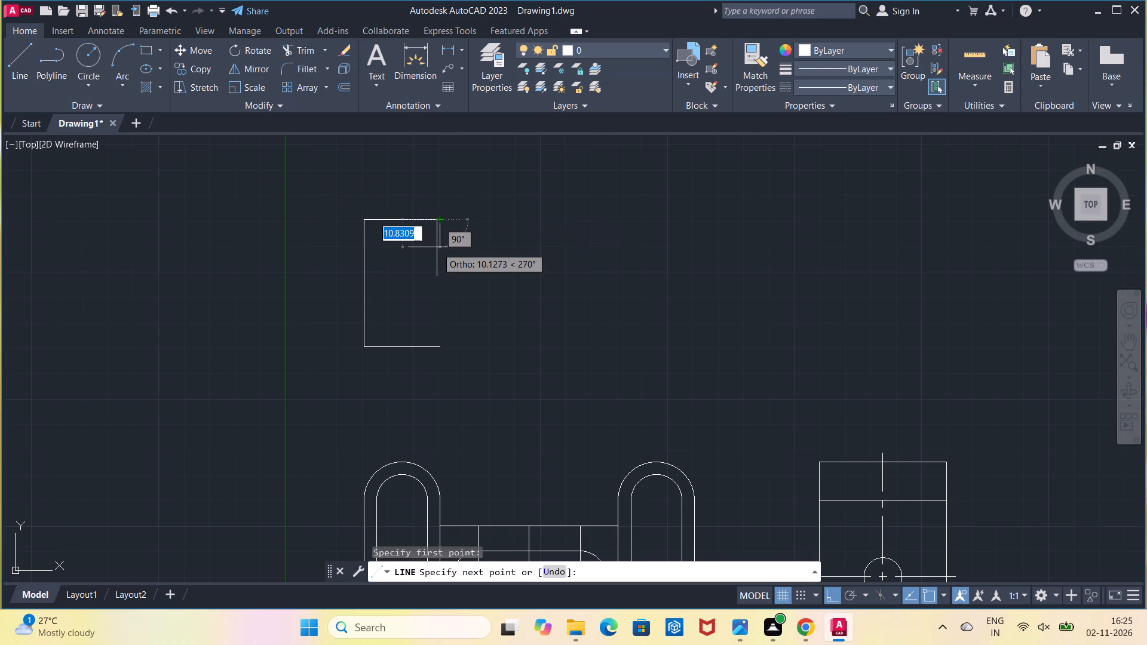
{"action": "type", "text": "10"}
{"action": "key", "text": "Return"}
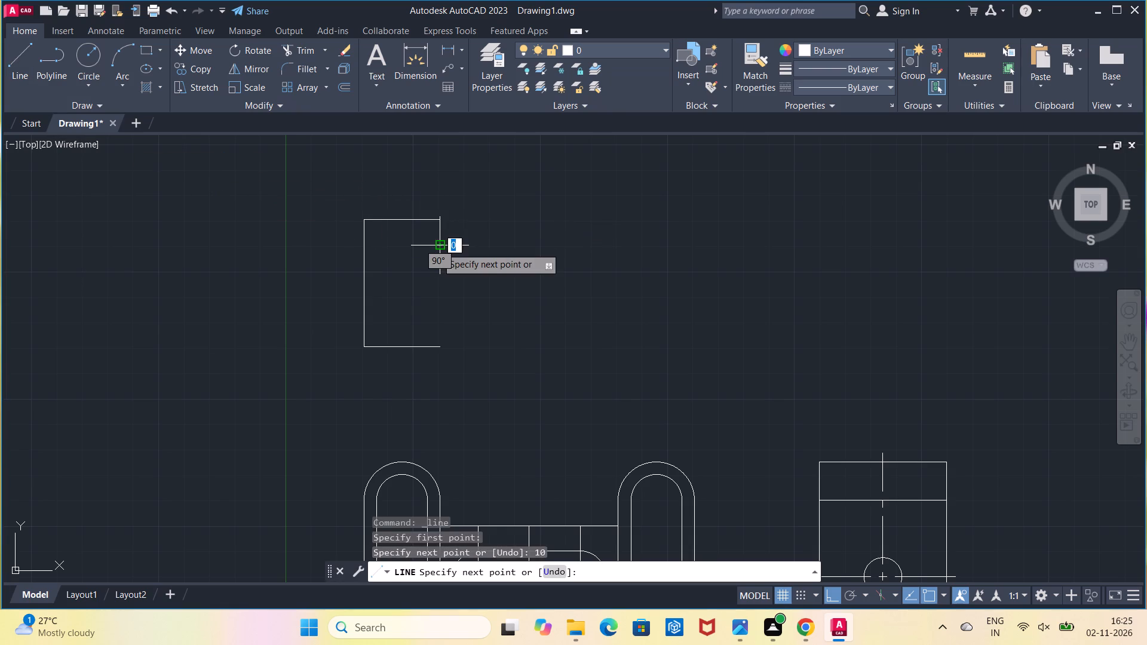
{"action": "key", "text": "Escape"}
{"action": "left_click", "coordinate": [6, 75]}
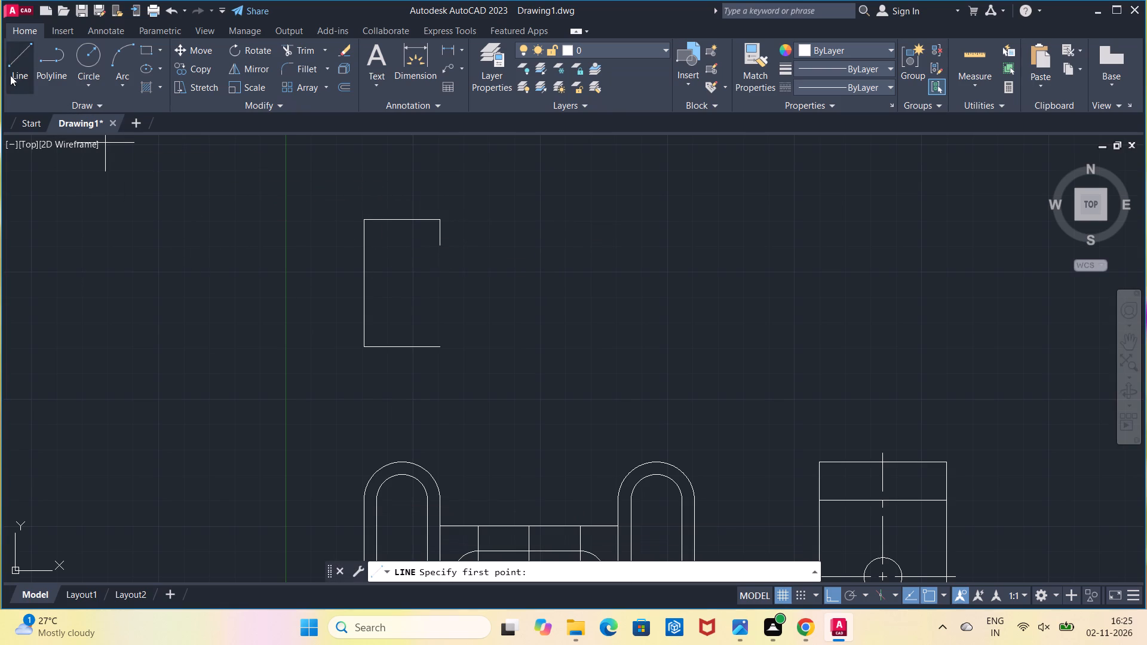
{"action": "left_click", "coordinate": [436, 346]}
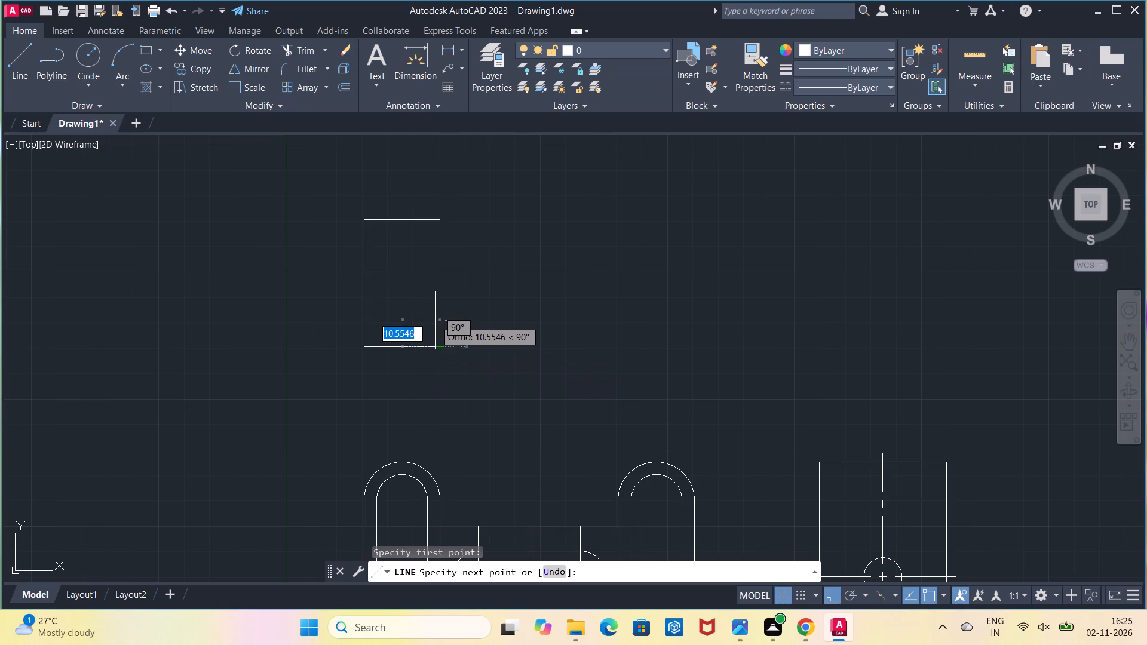
{"action": "type", "text": "10"}
{"action": "key", "text": "Return"}
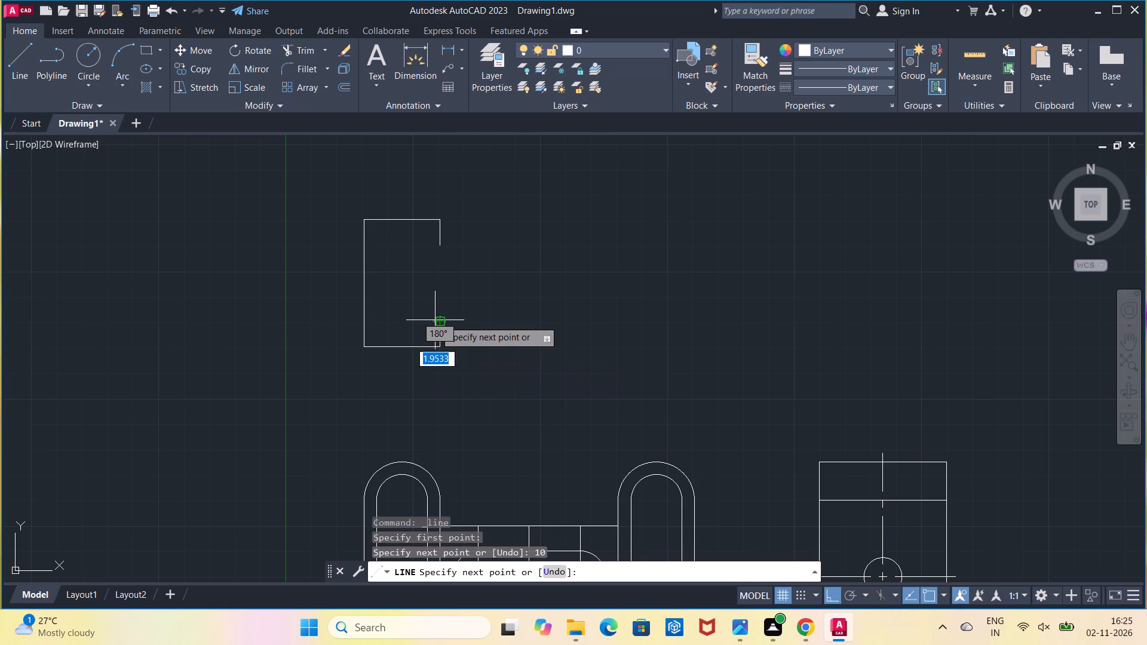
{"action": "key", "text": "Escape"}
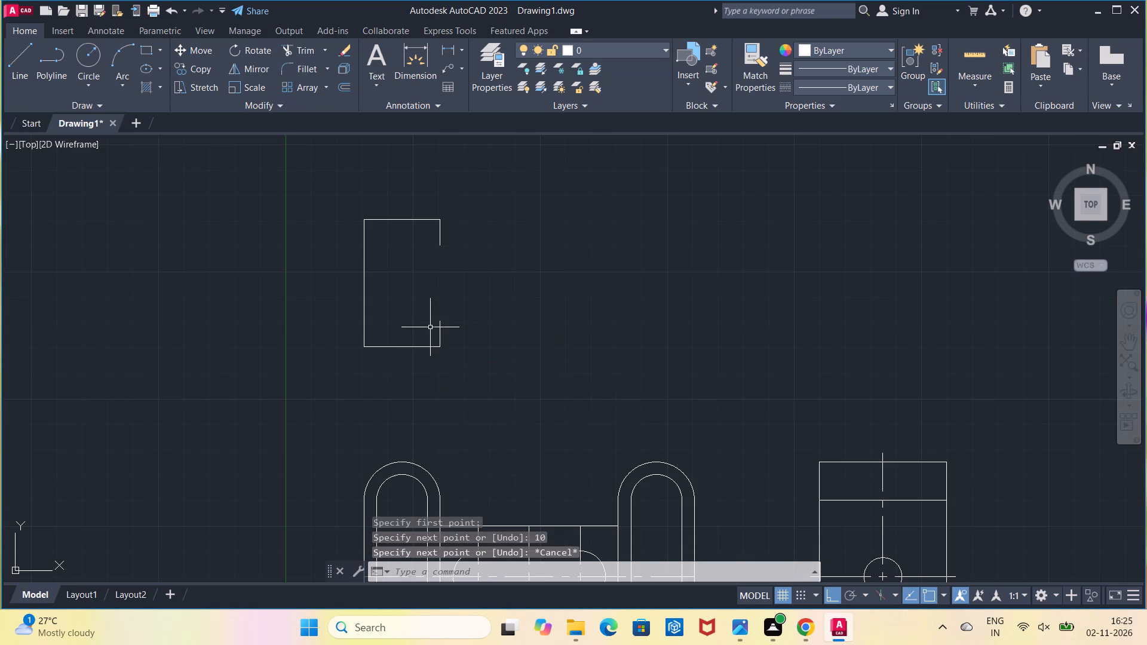
From the upper short line's end, draw connected lines 70 rightward, 10 upward and 30 rightward.
{"action": "left_click", "coordinate": [7, 73]}
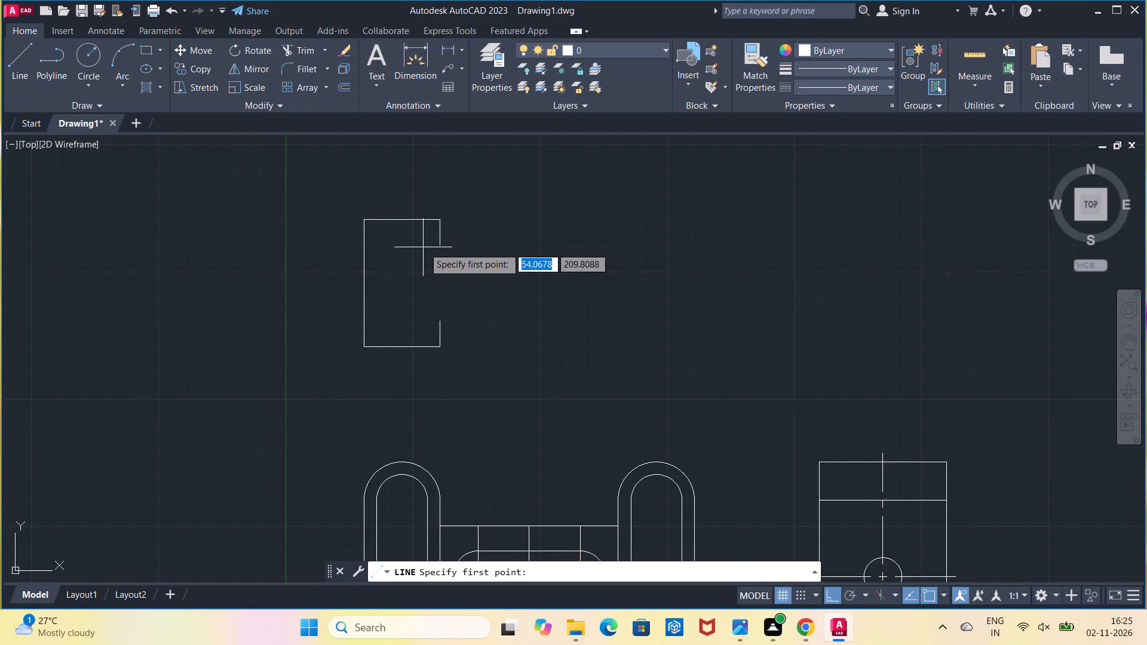
{"action": "left_click", "coordinate": [438, 245]}
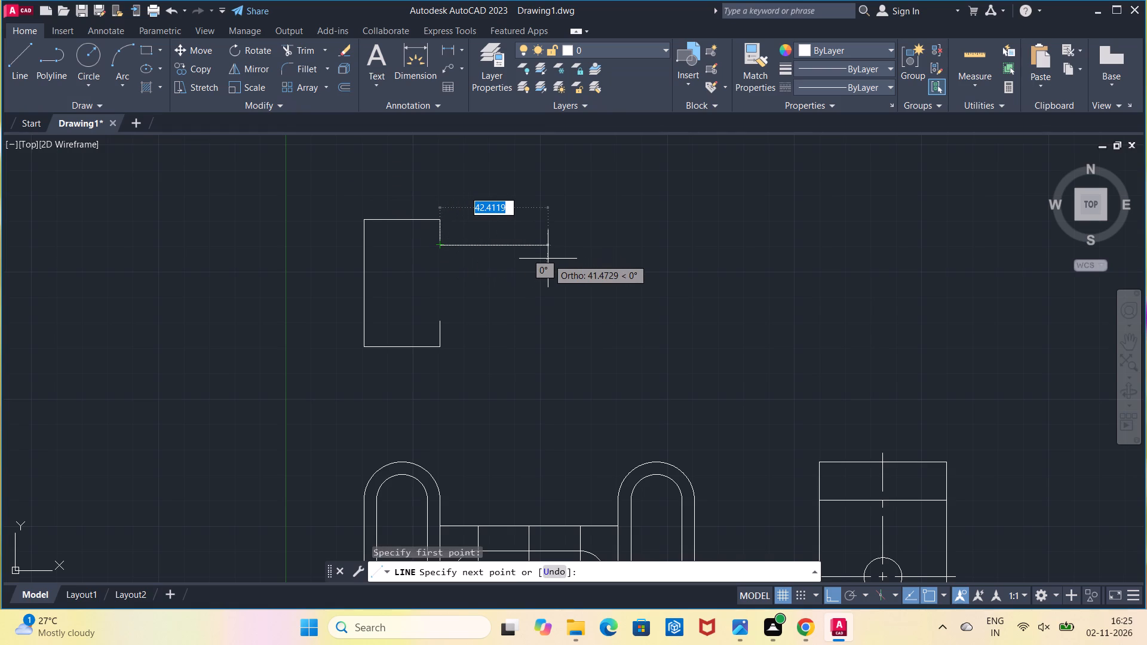
{"action": "type", "text": "70"}
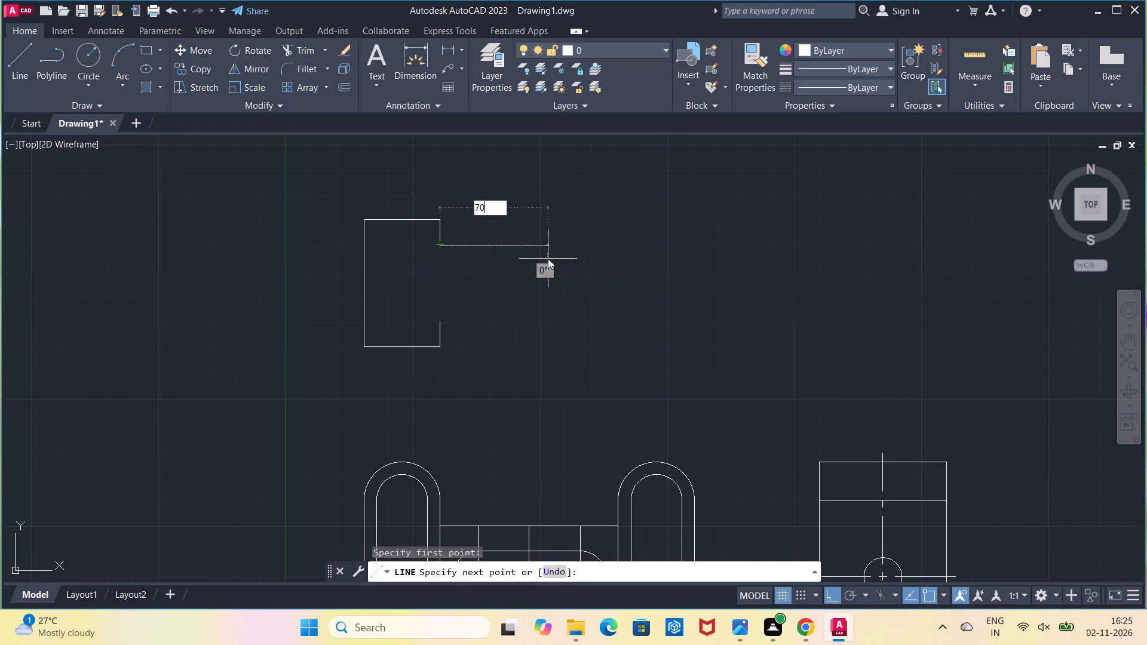
{"action": "key", "text": "Return"}
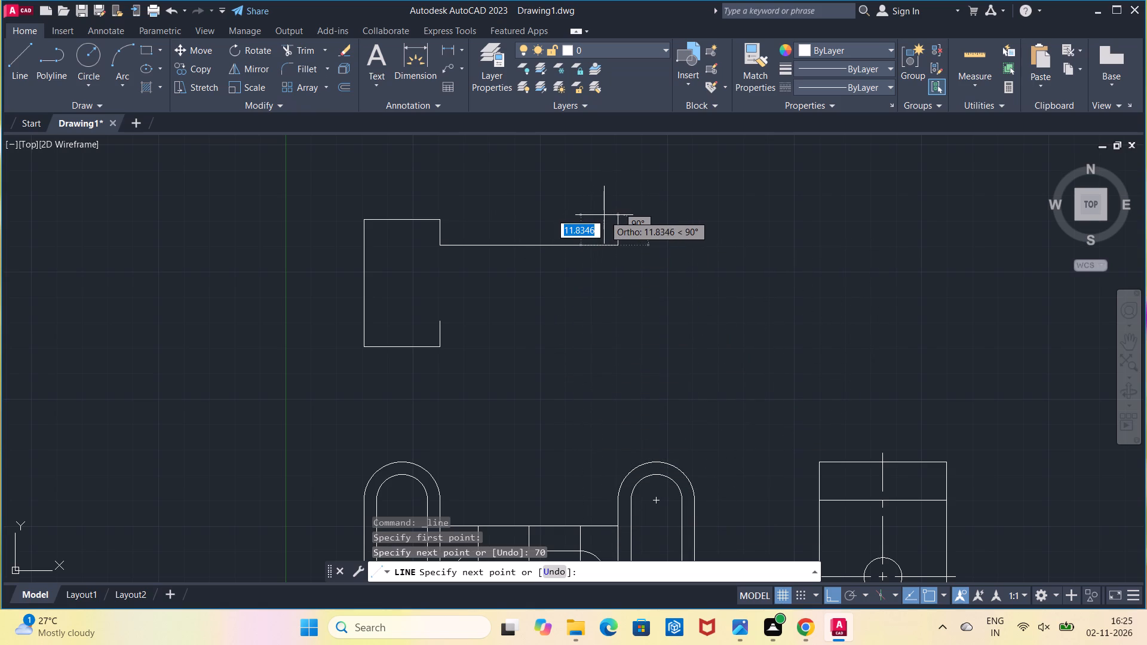
{"action": "key", "text": "1"}
{"action": "key", "text": "0"}
{"action": "key", "text": "Return"}
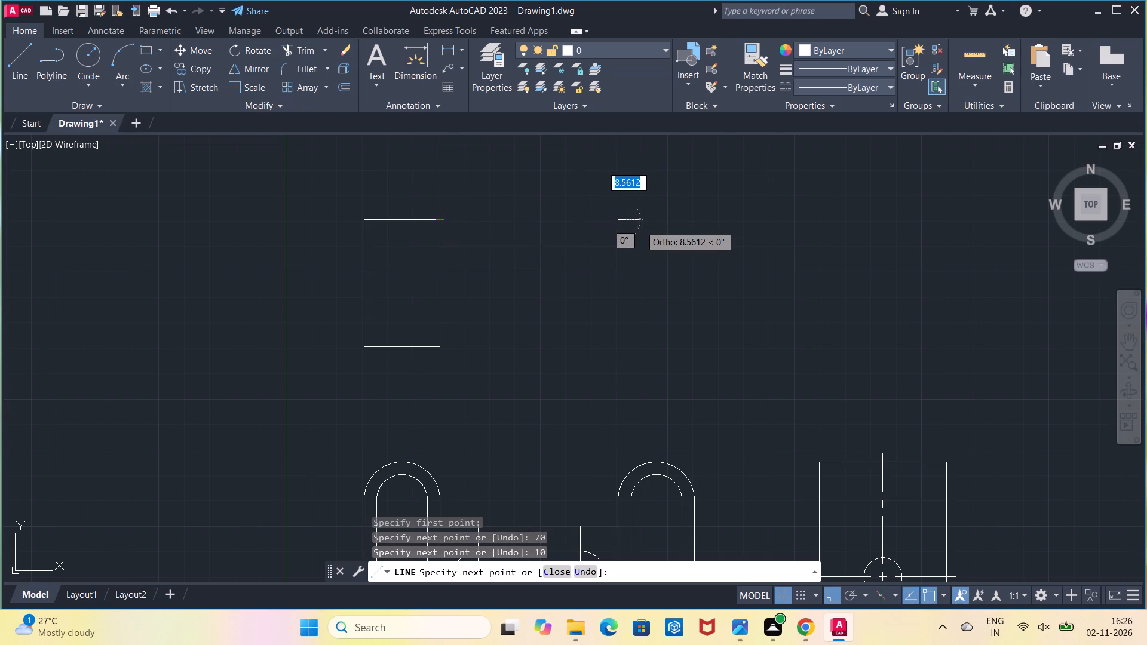
{"action": "type", "text": "30"}
{"action": "key", "text": "Return"}
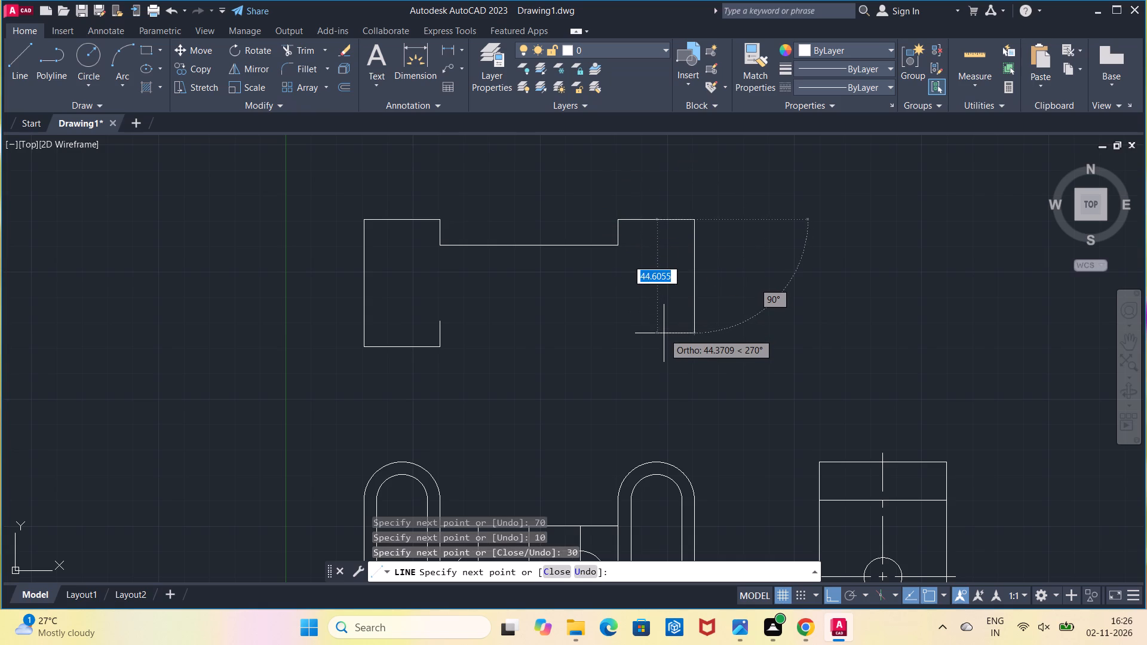
Continue the outline 50 downward, 30 leftward and 10 upward, and close it at the left block's lower short line.
{"action": "type", "text": "50"}
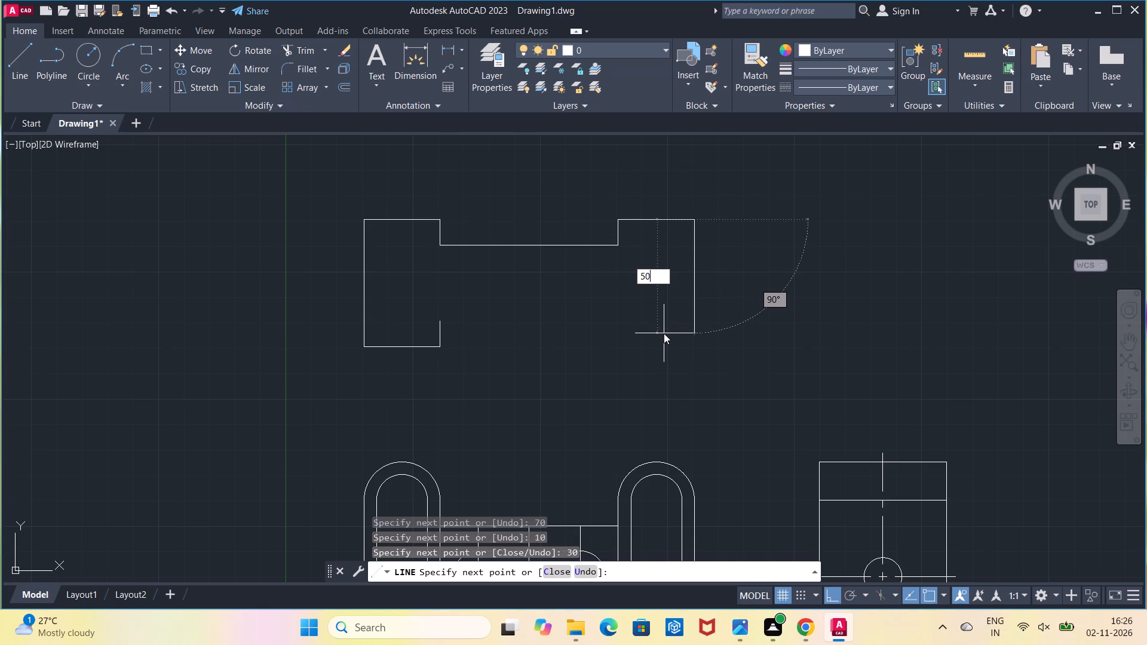
{"action": "key", "text": "Return"}
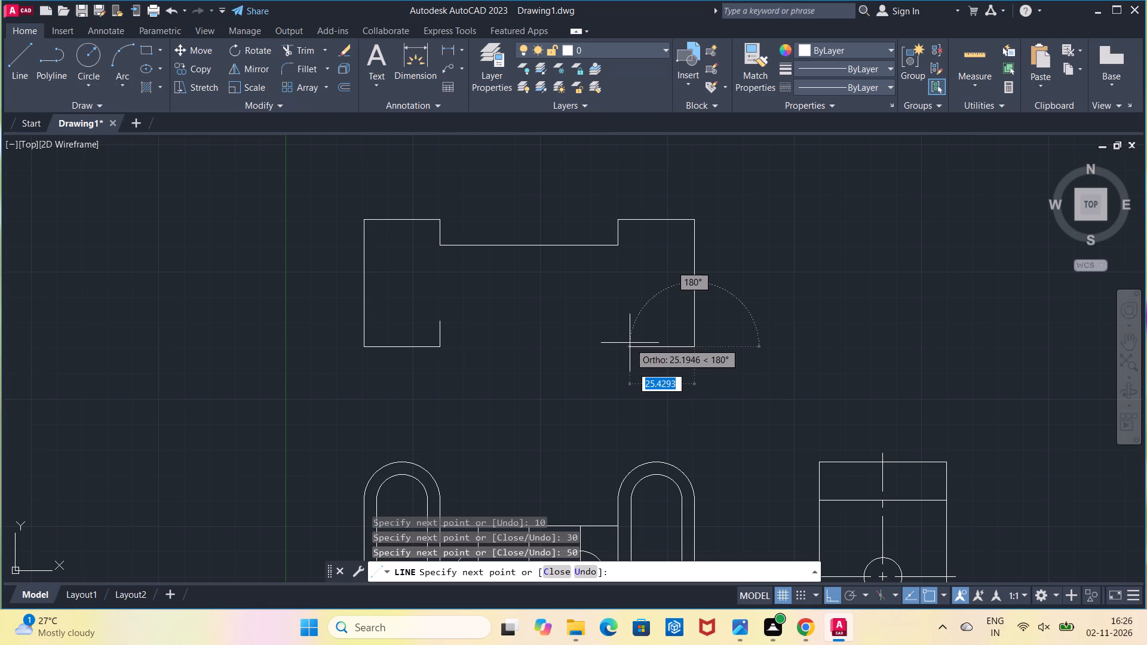
{"action": "type", "text": "30"}
{"action": "key", "text": "Return"}
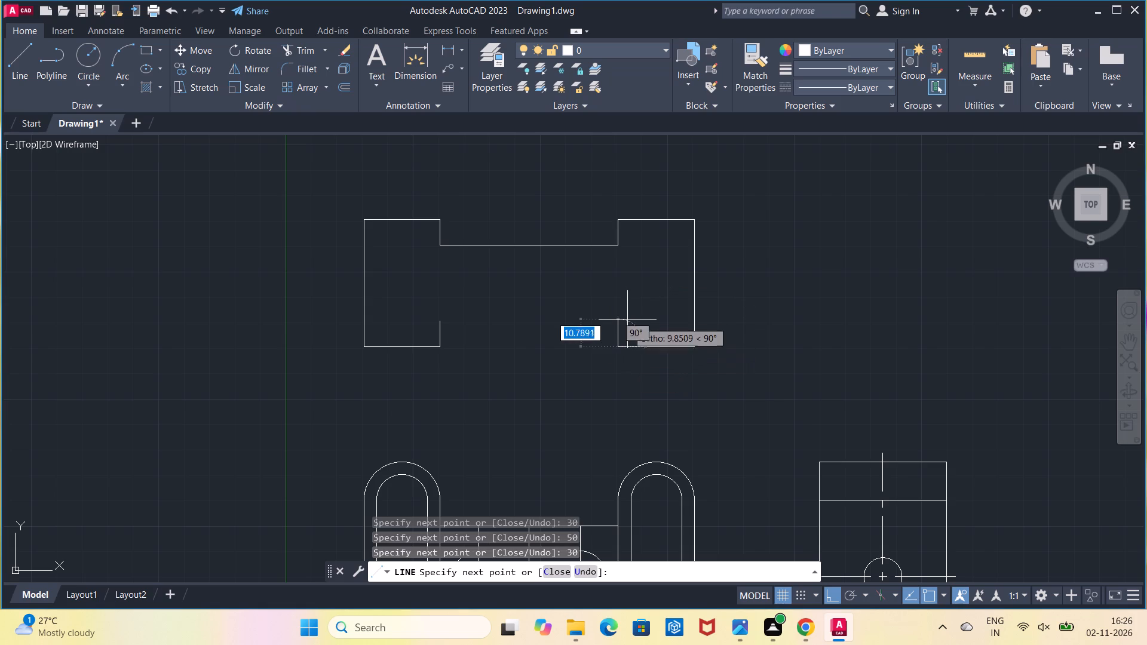
{"action": "type", "text": "10"}
{"action": "key", "text": "Return"}
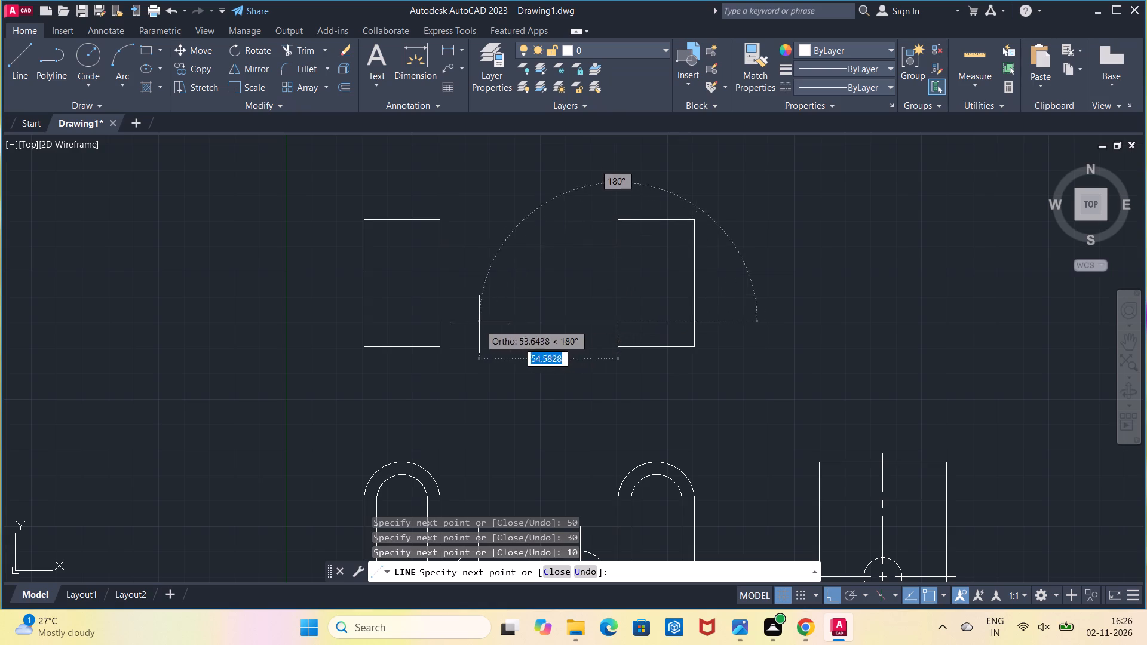
{"action": "left_click", "coordinate": [434, 324]}
{"action": "key", "text": "Escape"}
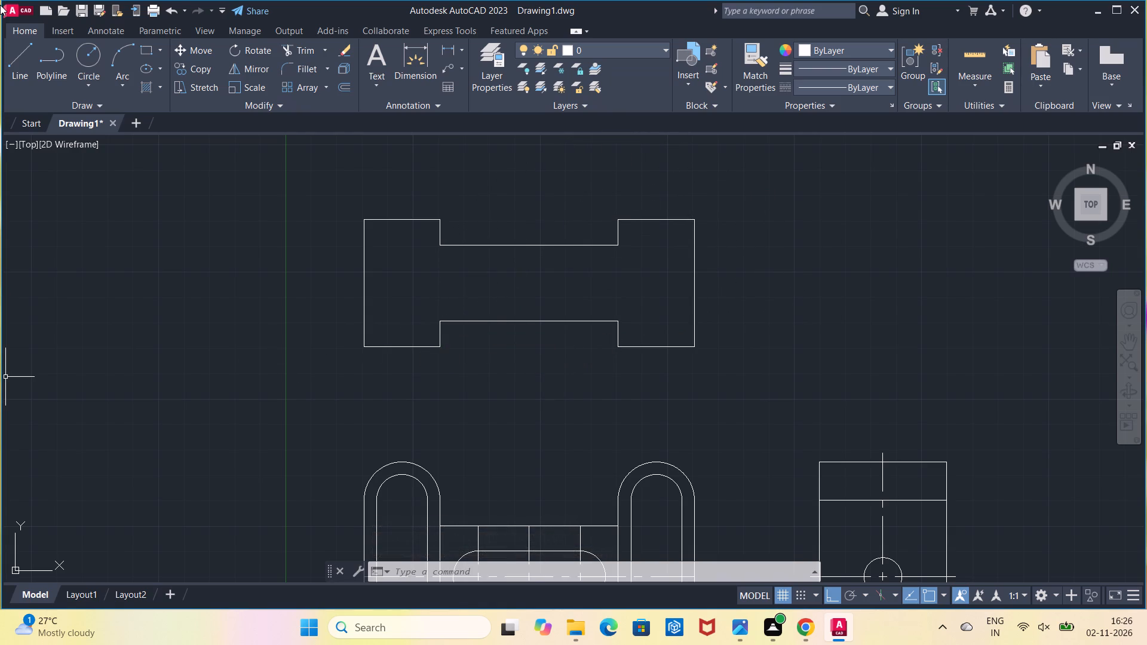
Draw a vertical line across the upper view's narrow middle section, aligned with the left centre line of the front view's horizontal slot.
{"action": "scroll", "coordinate": [179, 117], "scroll_direction": "down", "scroll_amount": 2}
{"action": "scroll", "coordinate": [349, 330], "scroll_direction": "down", "scroll_amount": 1}
{"action": "middle_click_drag", "start_coordinate": [349, 330], "coordinate": [358, 278]}
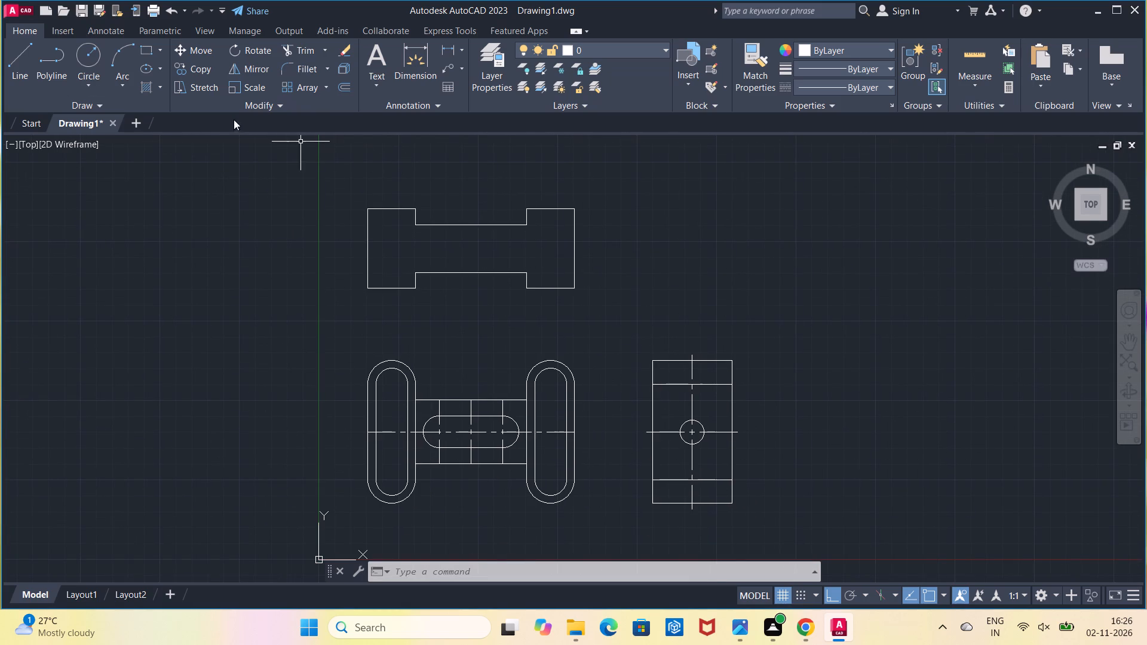
{"action": "left_click", "coordinate": [21, 57]}
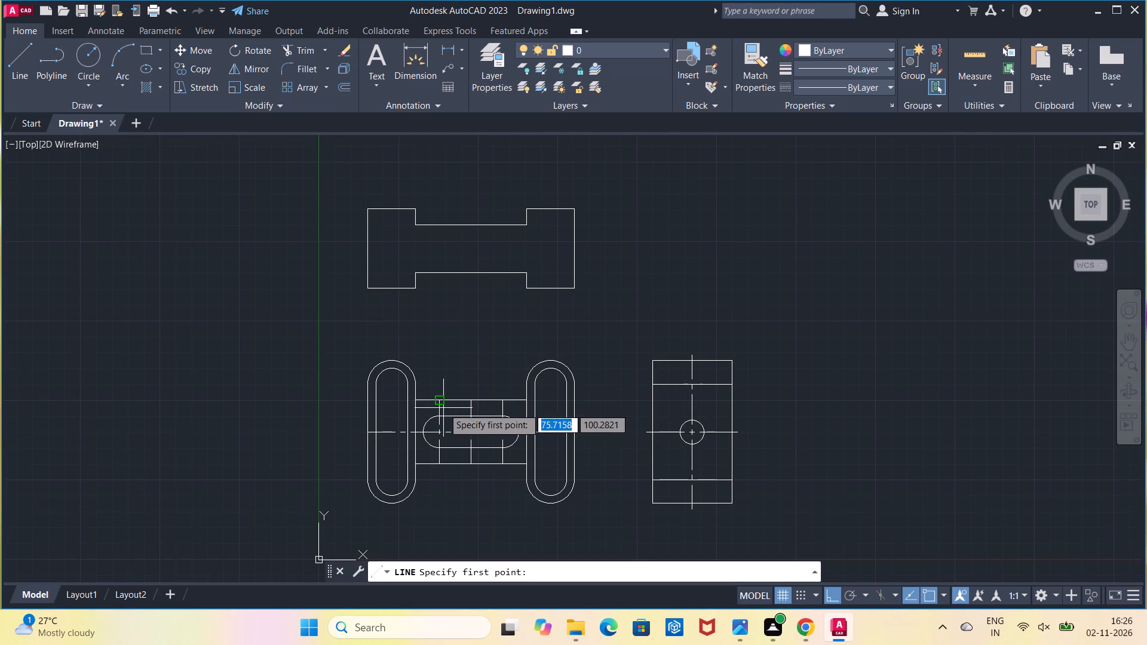
{"action": "left_click", "coordinate": [439, 274]}
{"action": "left_click", "coordinate": [440, 222]}
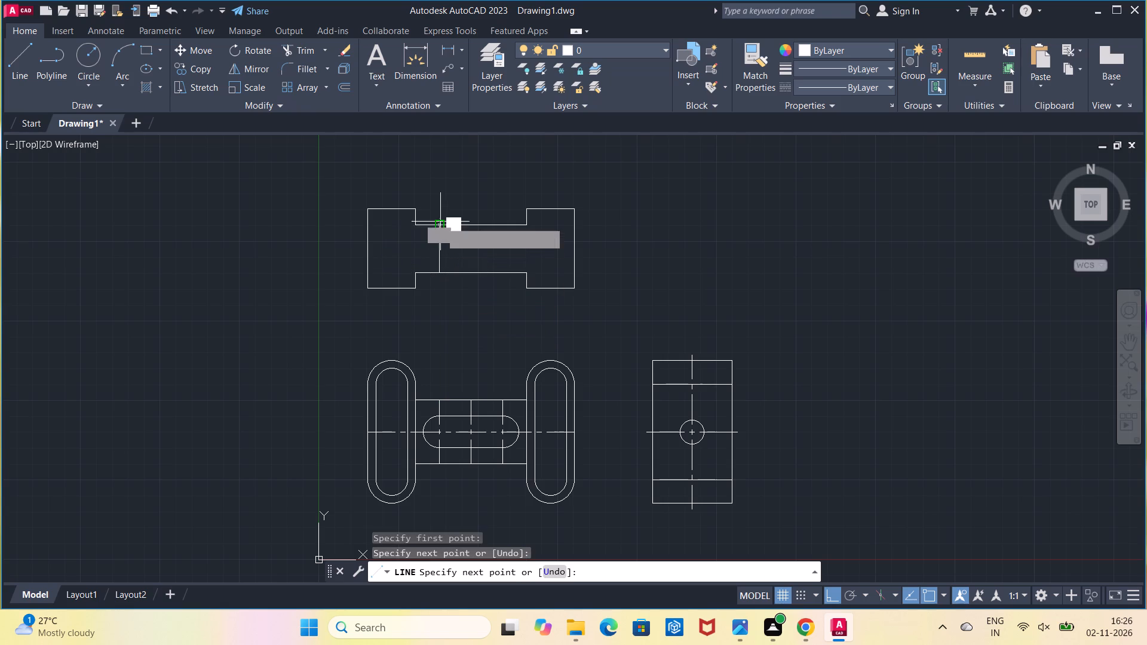
{"action": "key", "text": "Escape"}
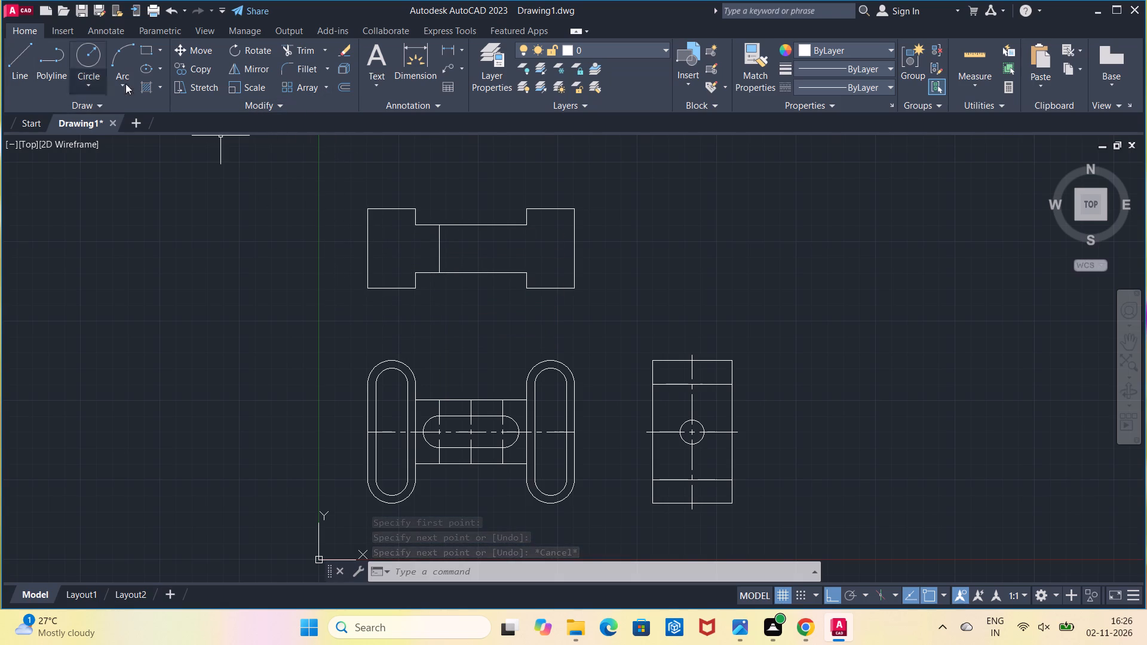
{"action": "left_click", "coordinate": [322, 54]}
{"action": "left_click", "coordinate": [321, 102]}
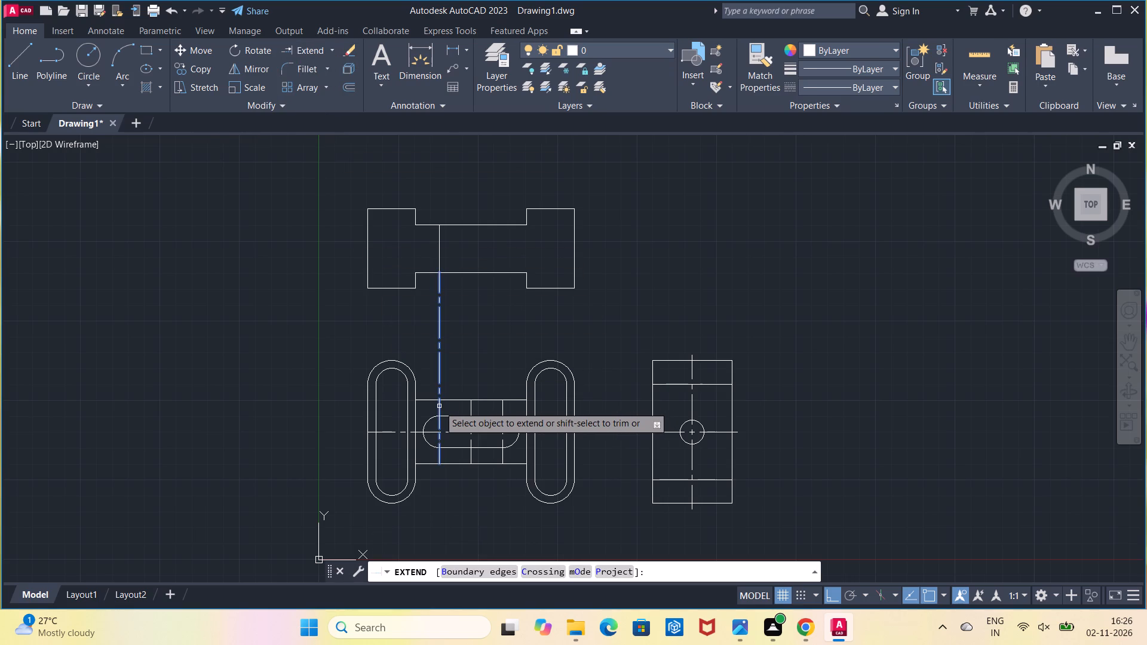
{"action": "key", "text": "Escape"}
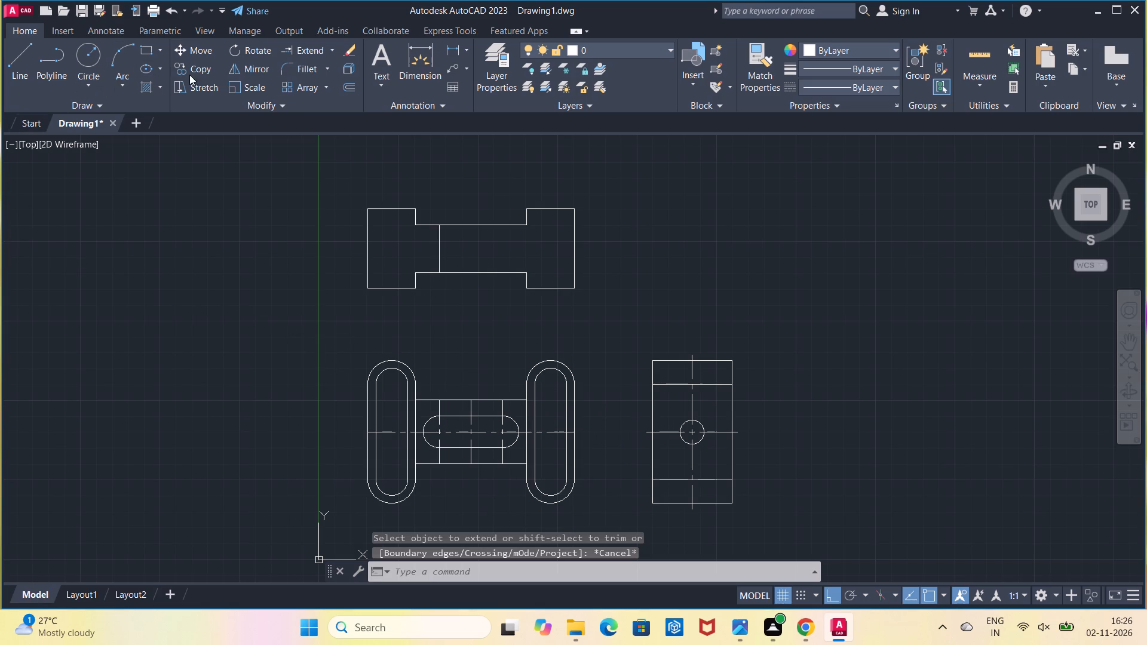
Offset the vertical line in the upper view's middle section 40 to the right.
{"action": "left_click", "coordinate": [354, 91]}
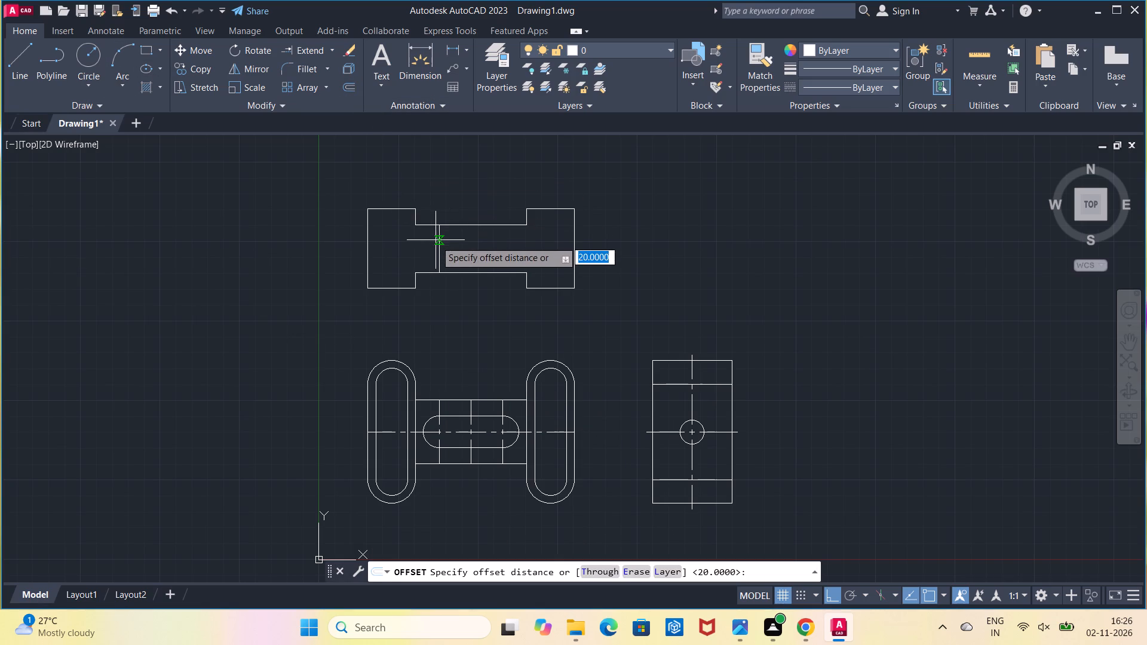
{"action": "left_click", "coordinate": [438, 244]}
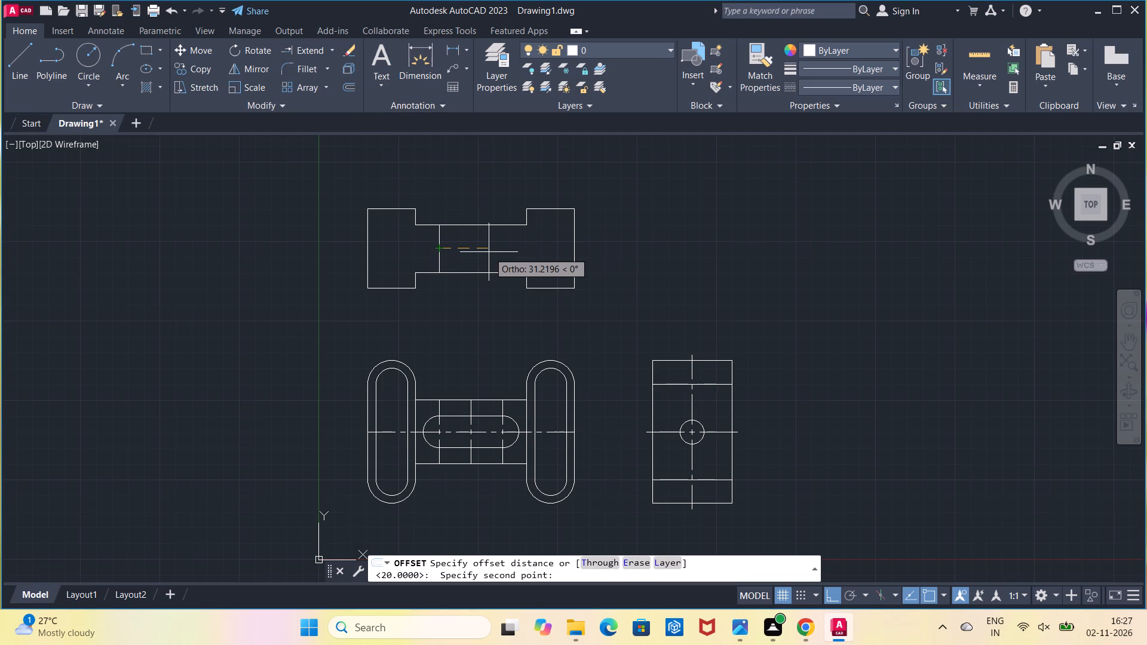
{"action": "type", "text": "40"}
{"action": "key", "text": "Return"}
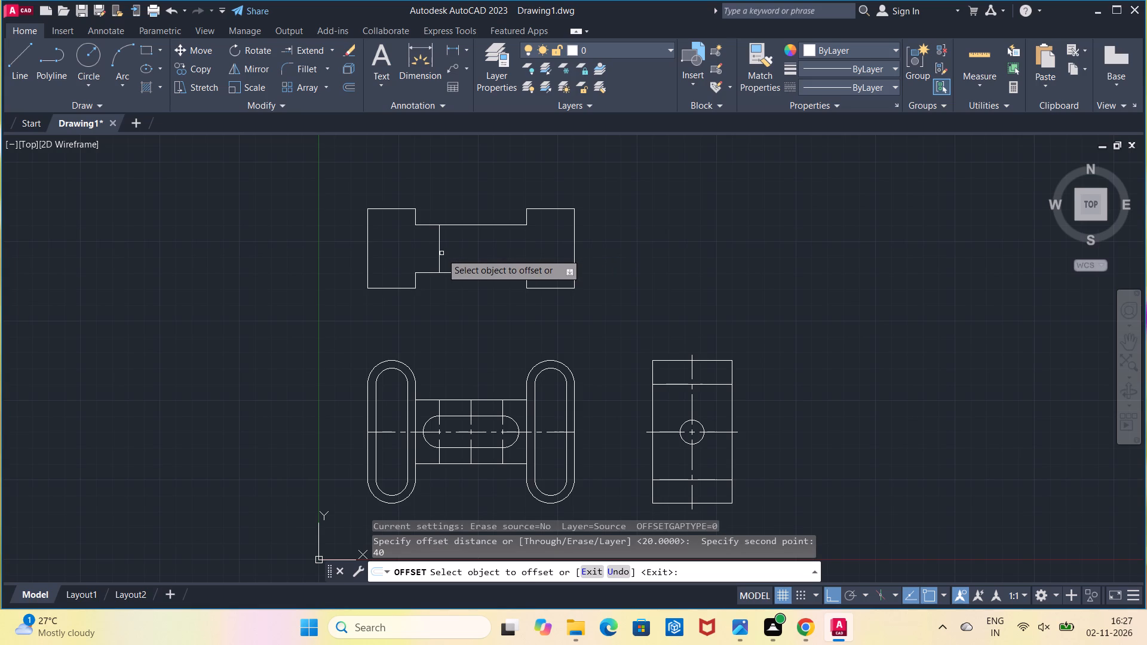
{"action": "left_click", "coordinate": [440, 253]}
{"action": "left_click", "coordinate": [455, 258]}
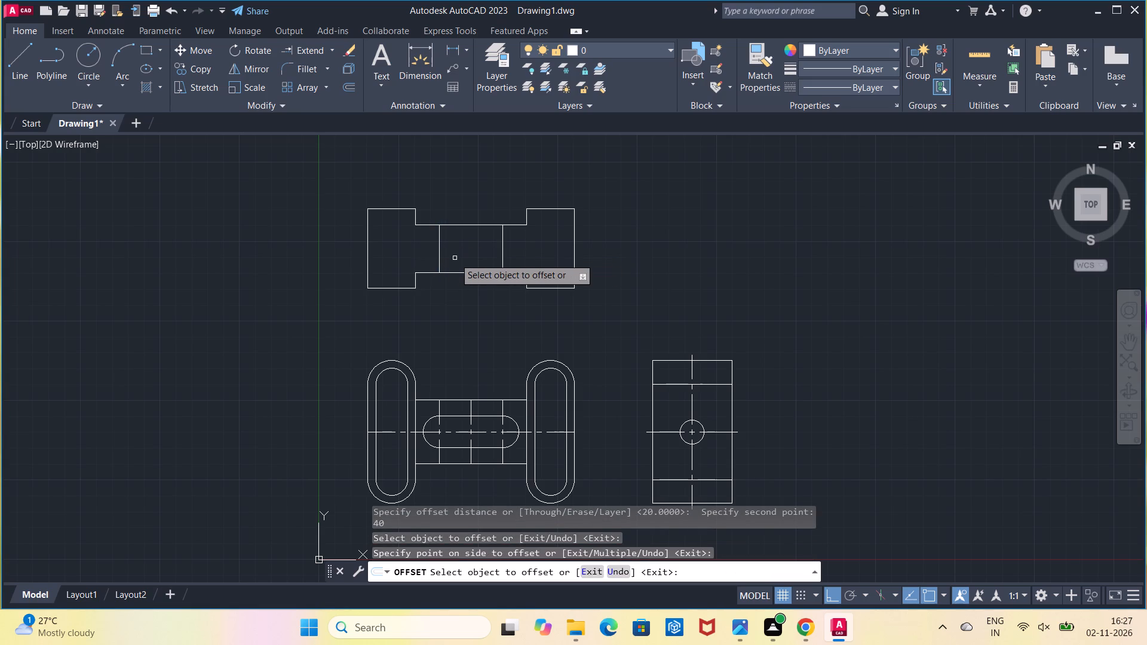
Offset the outer vertical edges of the upper view's left and right end blocks 5 inward.
{"action": "key", "text": "Escape"}
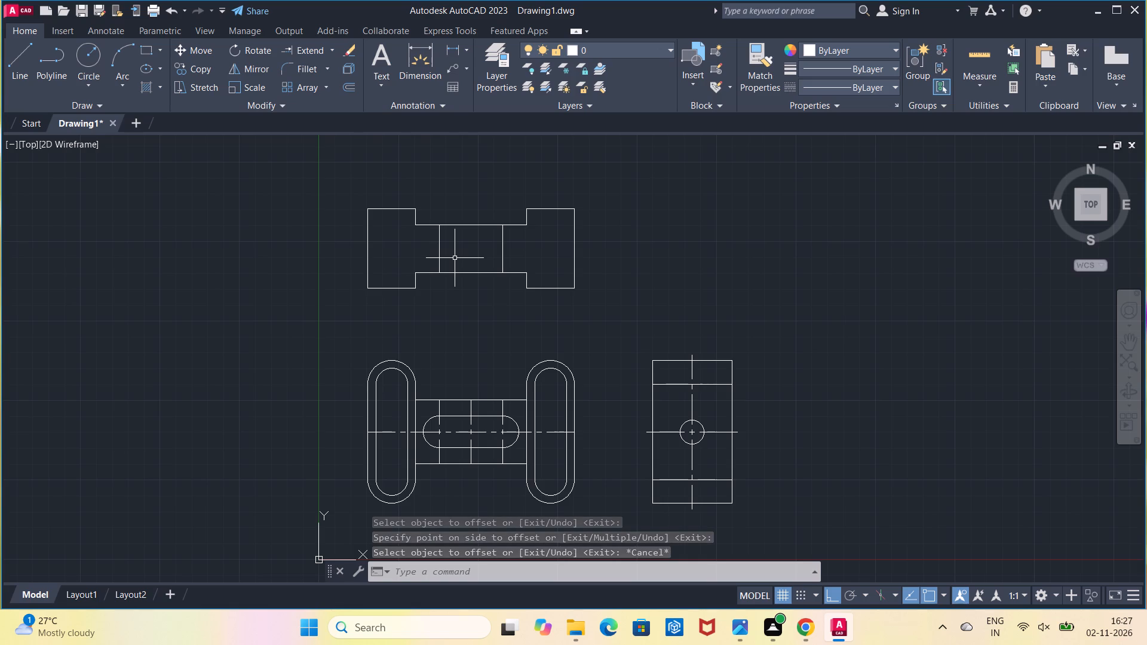
{"action": "scroll", "coordinate": [455, 258], "scroll_direction": "up", "scroll_amount": 1}
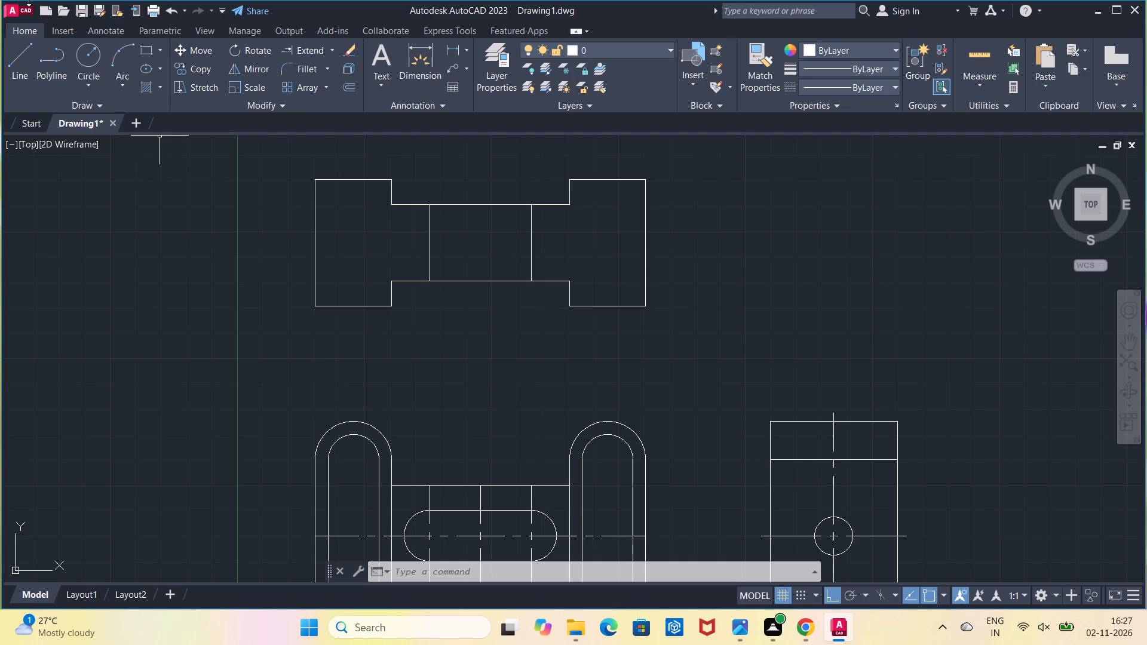
{"action": "left_click", "coordinate": [345, 93]}
{"action": "left_click", "coordinate": [318, 242]}
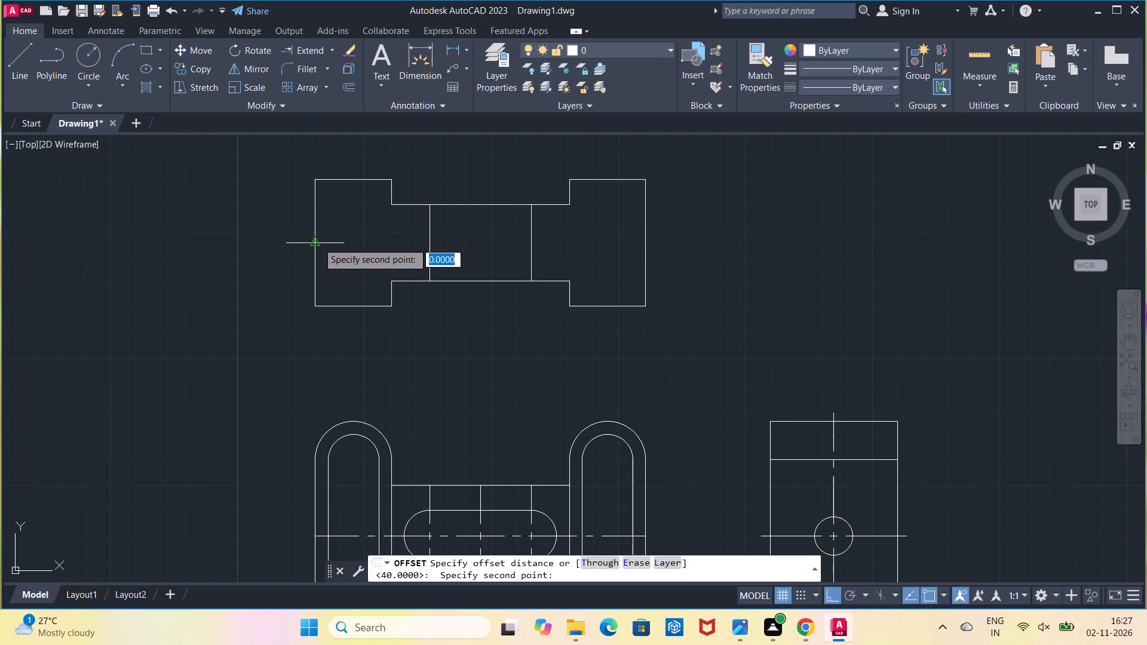
{"action": "key", "text": "5"}
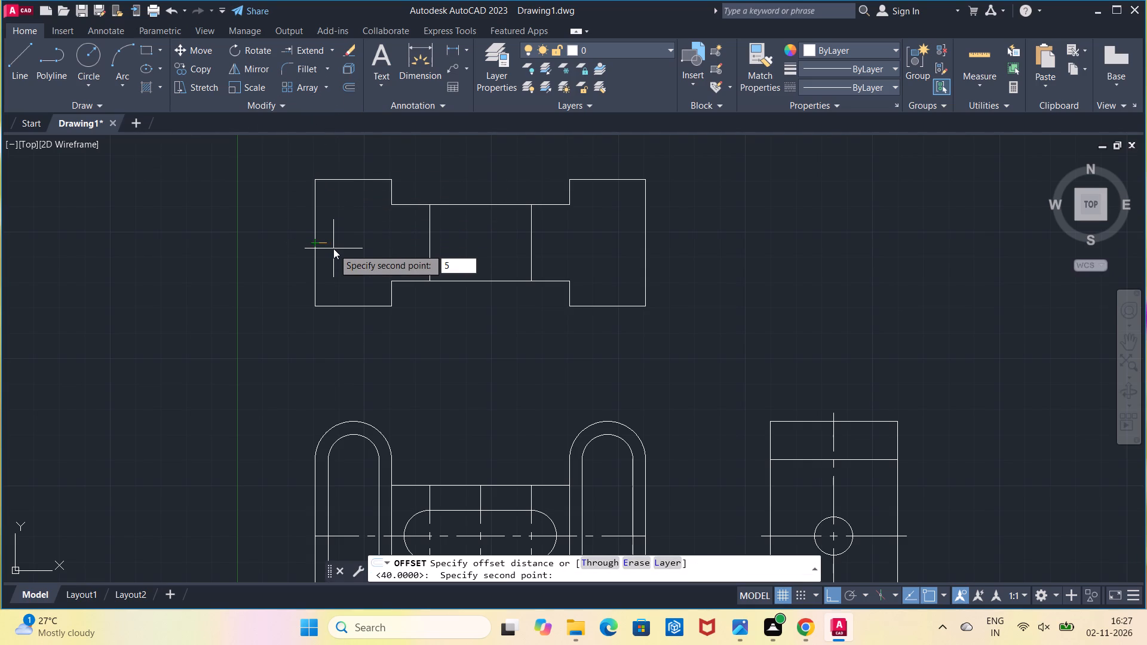
{"action": "key", "text": "Return"}
{"action": "left_click", "coordinate": [315, 248]}
{"action": "left_click", "coordinate": [329, 252]}
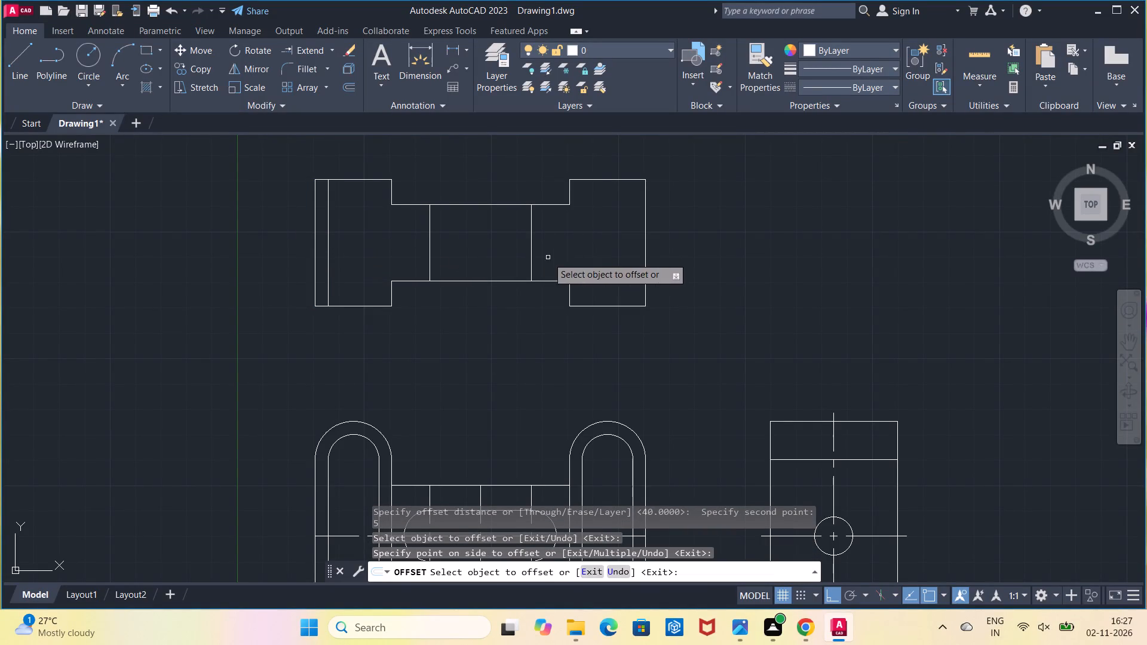
{"action": "left_click", "coordinate": [645, 260]}
{"action": "left_click", "coordinate": [638, 257]}
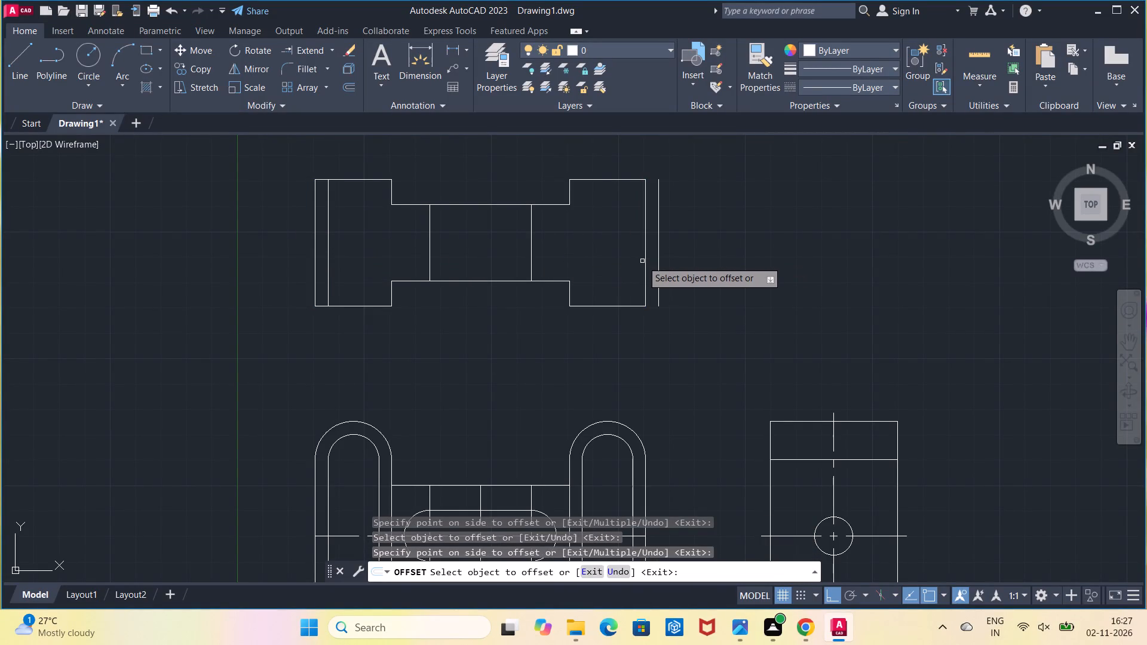
{"action": "left_click", "coordinate": [645, 262]}
{"action": "left_click", "coordinate": [637, 258]}
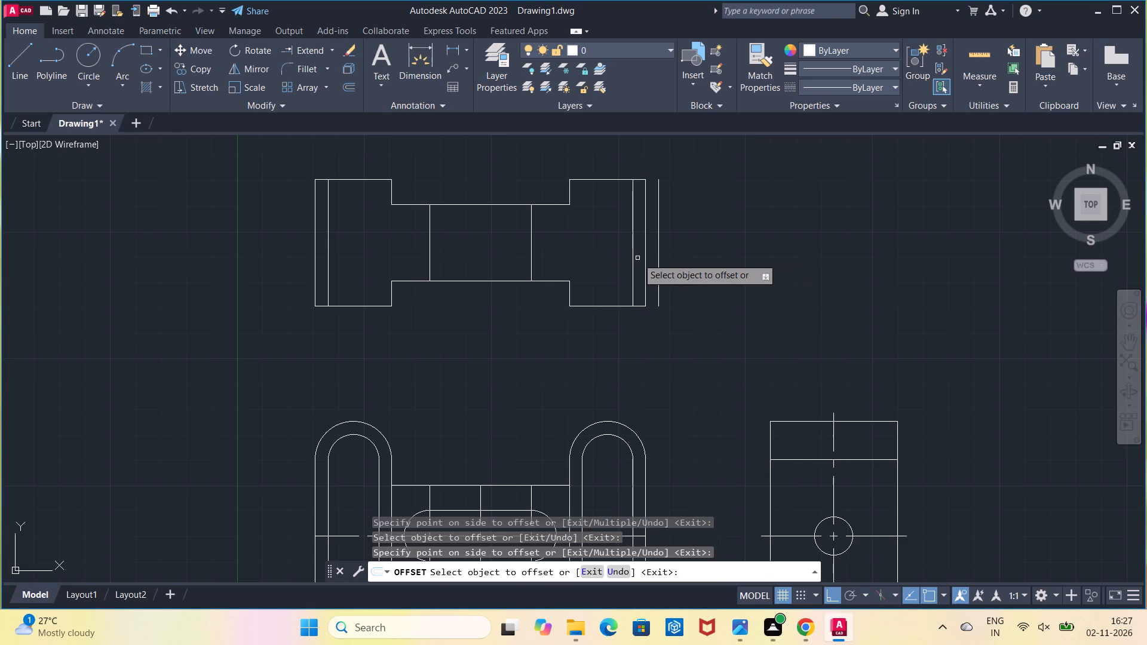
{"action": "key", "text": "Escape"}
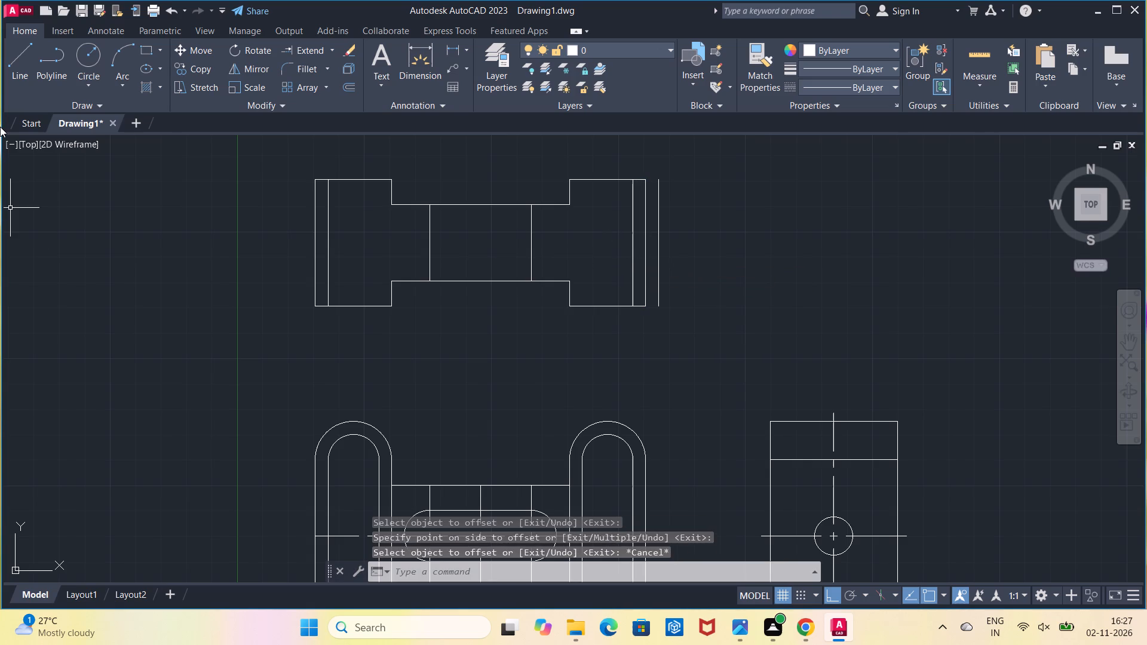
Delete the stray vertical line outside the upper view's right end block.
{"action": "left_click", "coordinate": [660, 186]}
{"action": "key", "text": "Delete"}
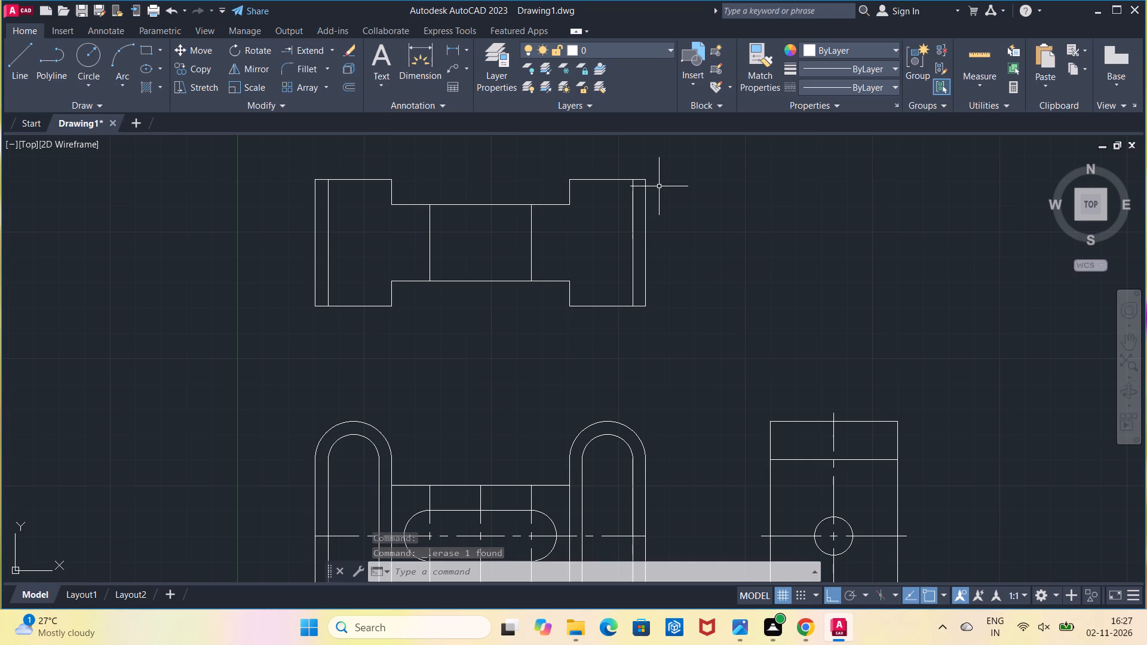
Offset the new inner vertical line in each of the upper view's end blocks 20 further inward.
{"action": "left_click", "coordinate": [346, 86]}
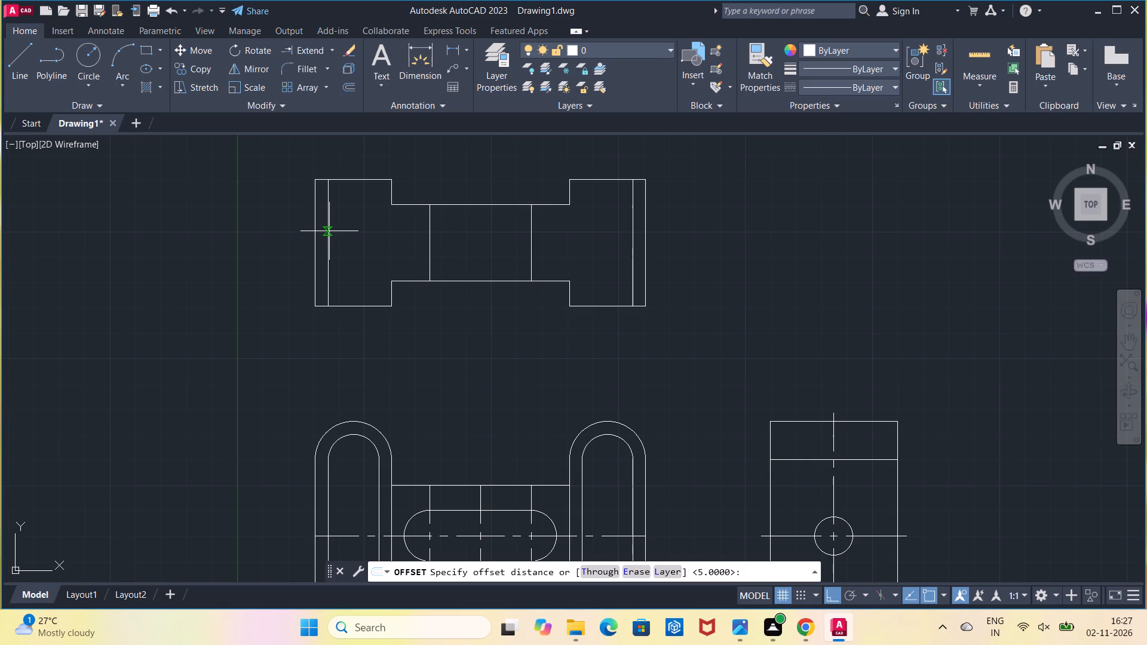
{"action": "left_click", "coordinate": [327, 235]}
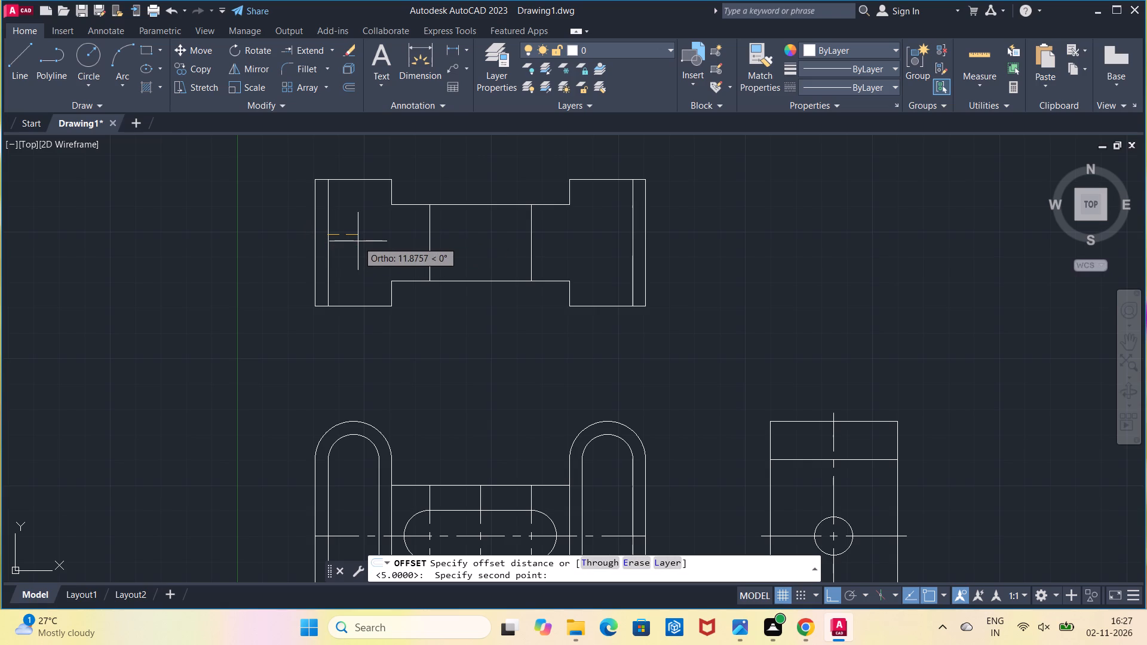
{"action": "key", "text": "2"}
{"action": "key", "text": "0"}
{"action": "key", "text": "Return"}
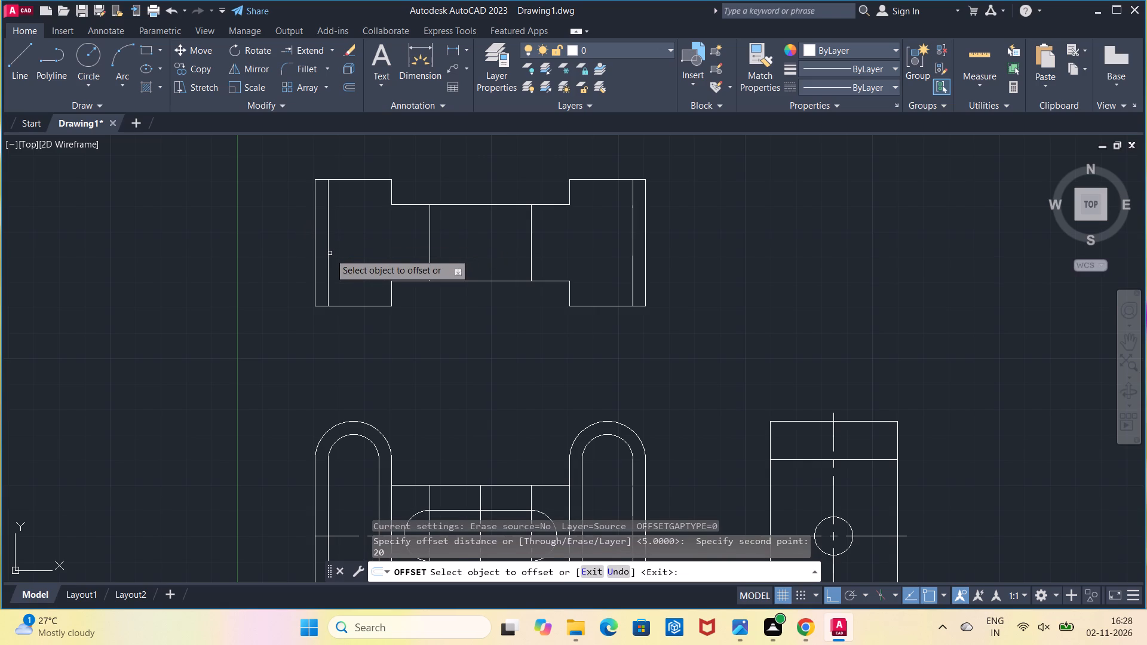
{"action": "left_click", "coordinate": [329, 253]}
{"action": "left_click", "coordinate": [341, 255]}
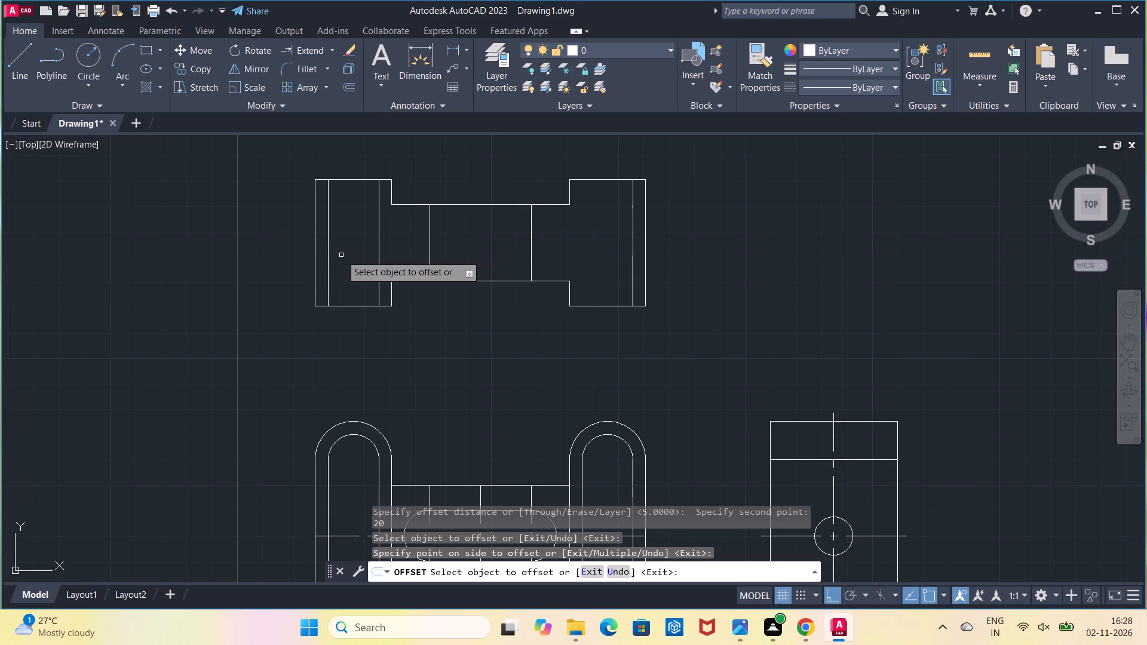
{"action": "left_click", "coordinate": [634, 272]}
{"action": "left_click", "coordinate": [597, 273]}
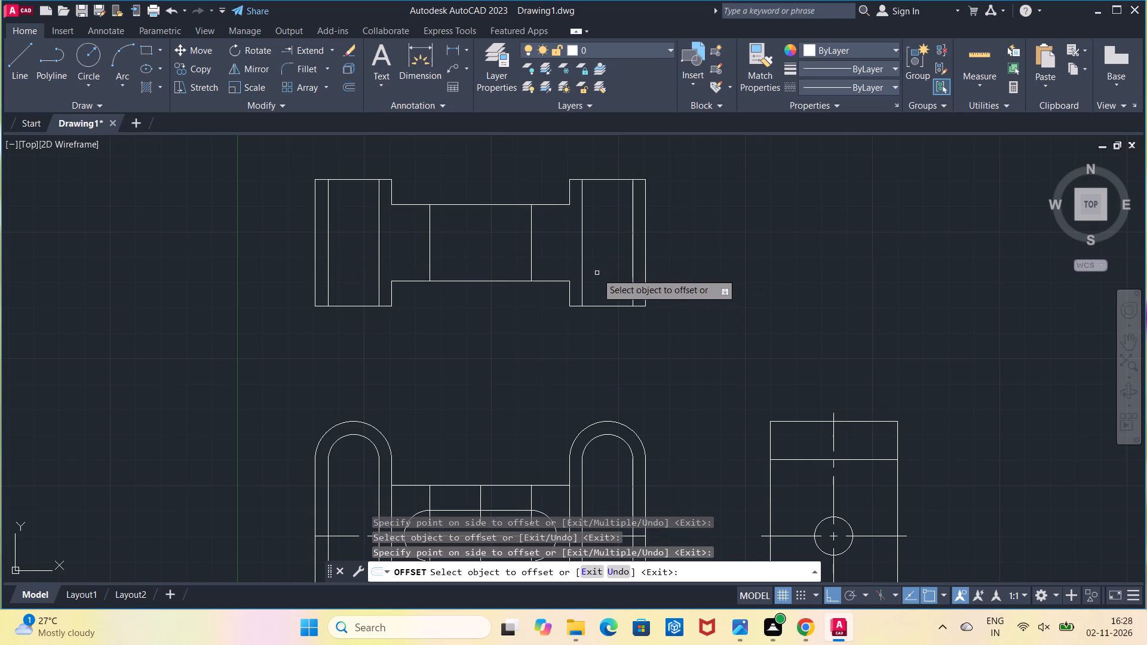
{"action": "key", "text": "Escape"}
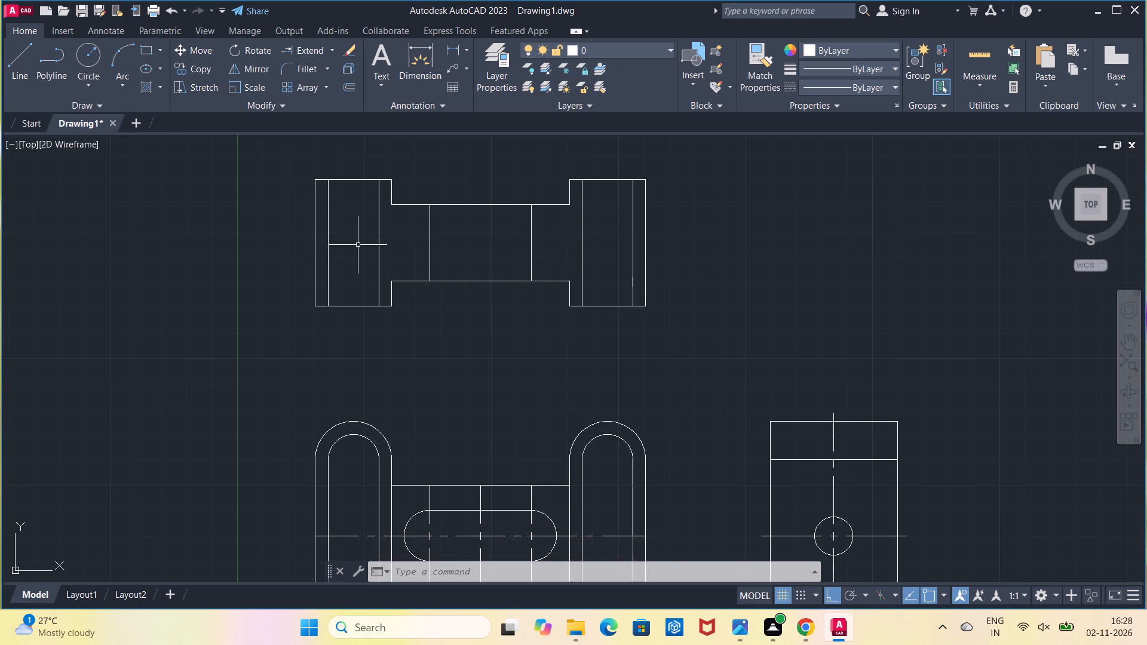
Draw a short horizontal line at mid-height across the outer strip of each end block in the upper view.
{"action": "scroll", "coordinate": [358, 245], "scroll_direction": "up", "scroll_amount": 1}
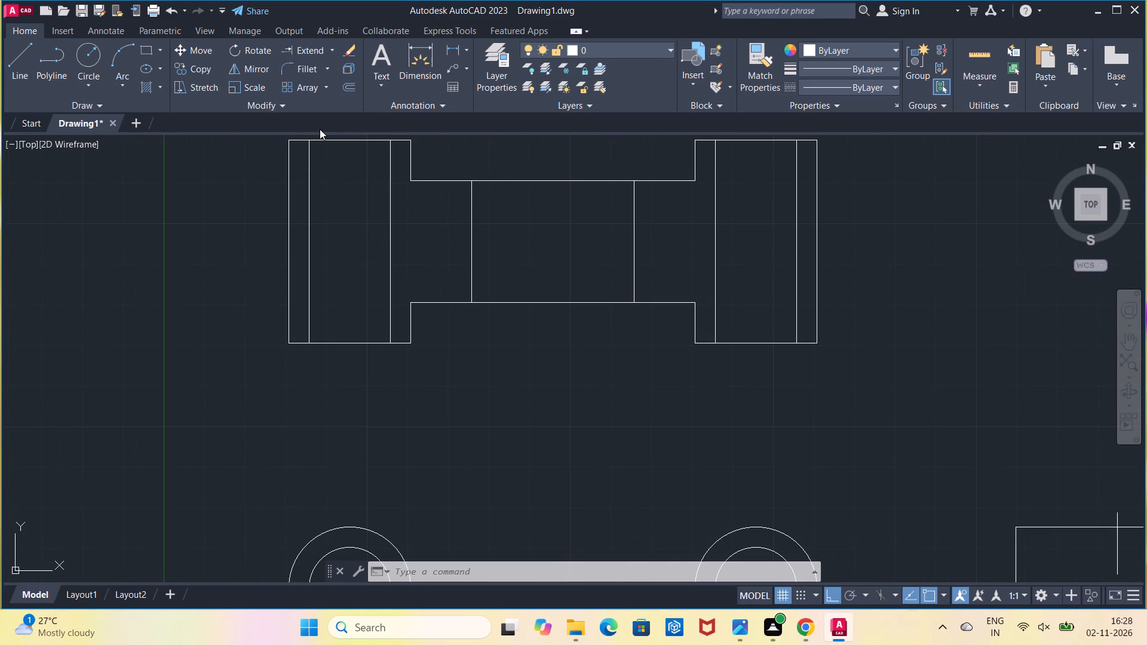
{"action": "left_click", "coordinate": [15, 52]}
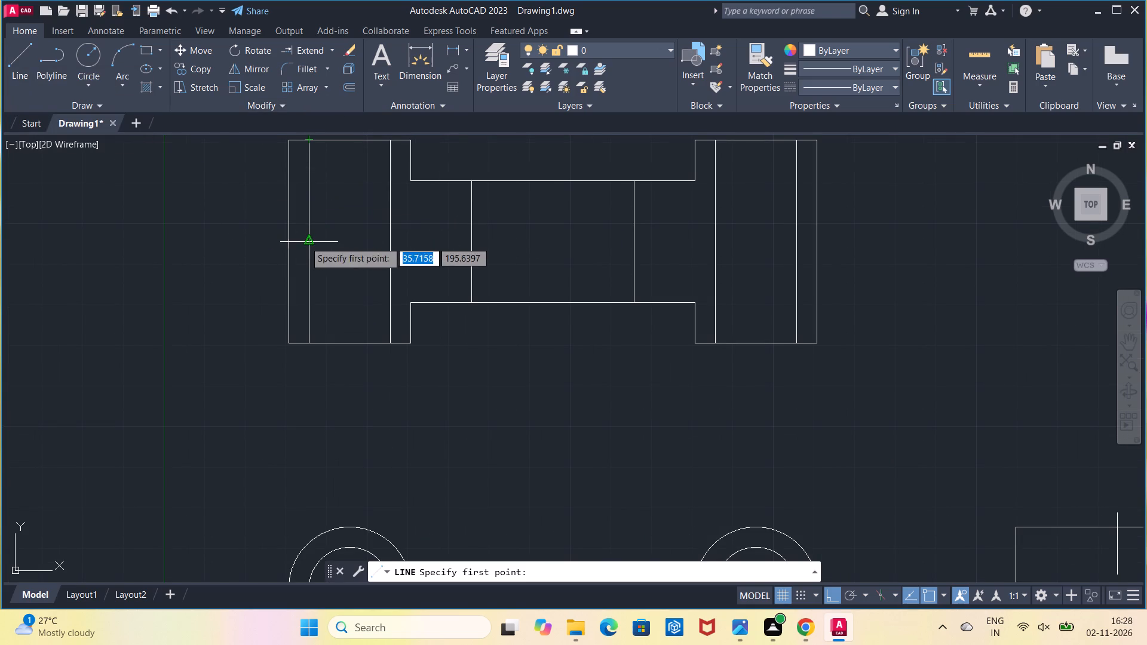
{"action": "left_click", "coordinate": [292, 240]}
{"action": "left_click", "coordinate": [308, 242]}
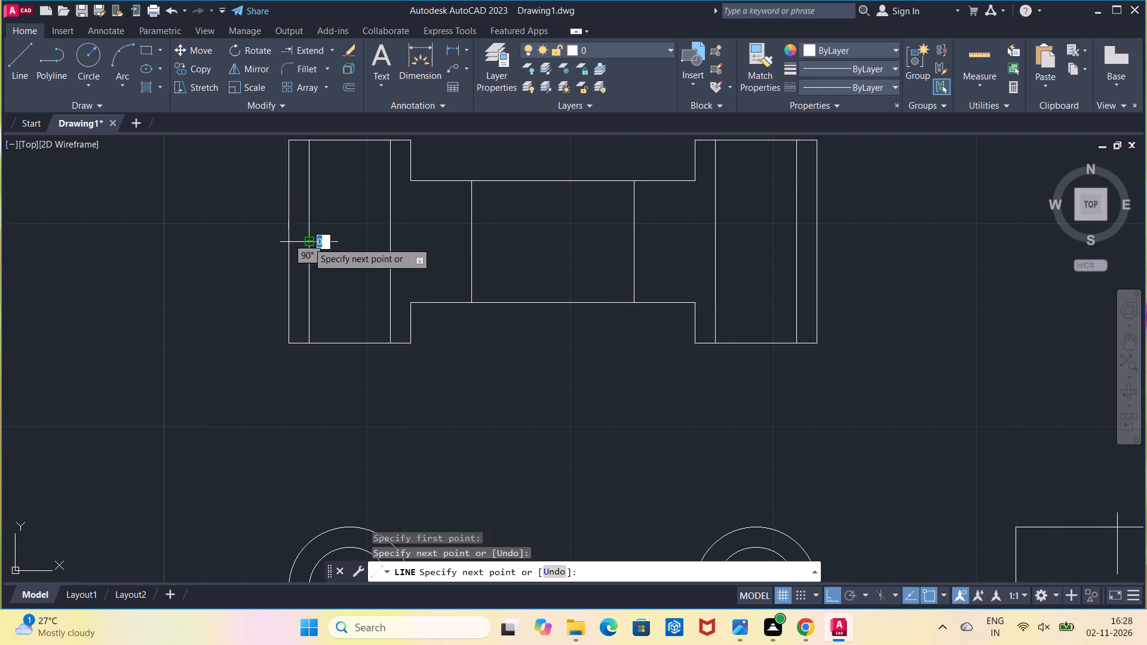
{"action": "key", "text": "Escape"}
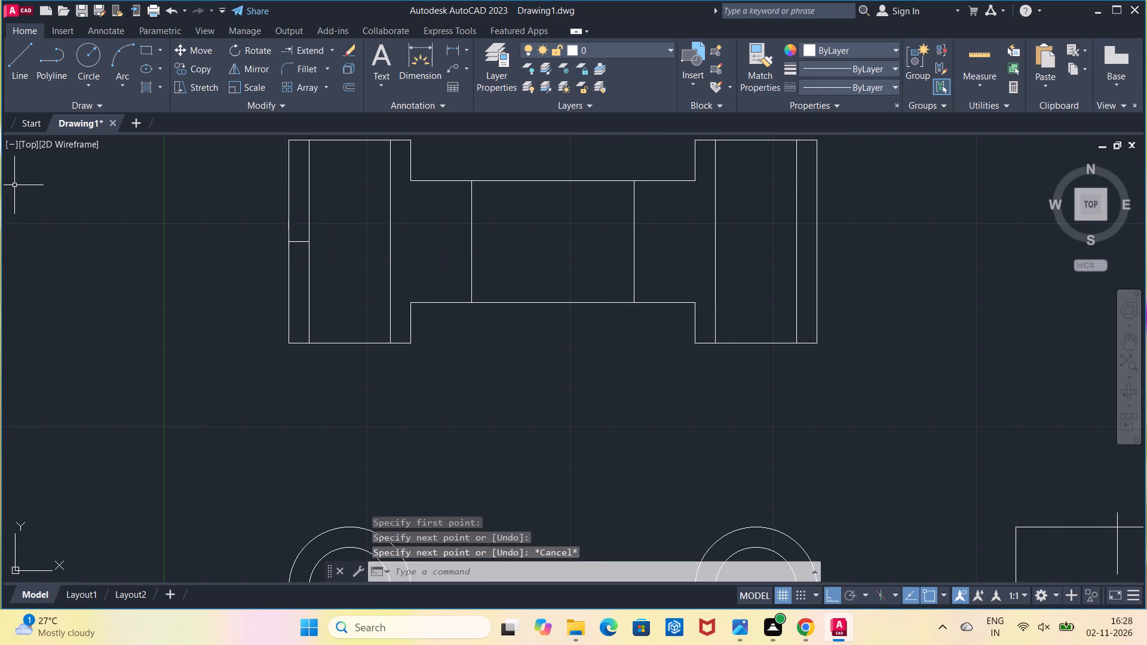
{"action": "left_click", "coordinate": [31, 69]}
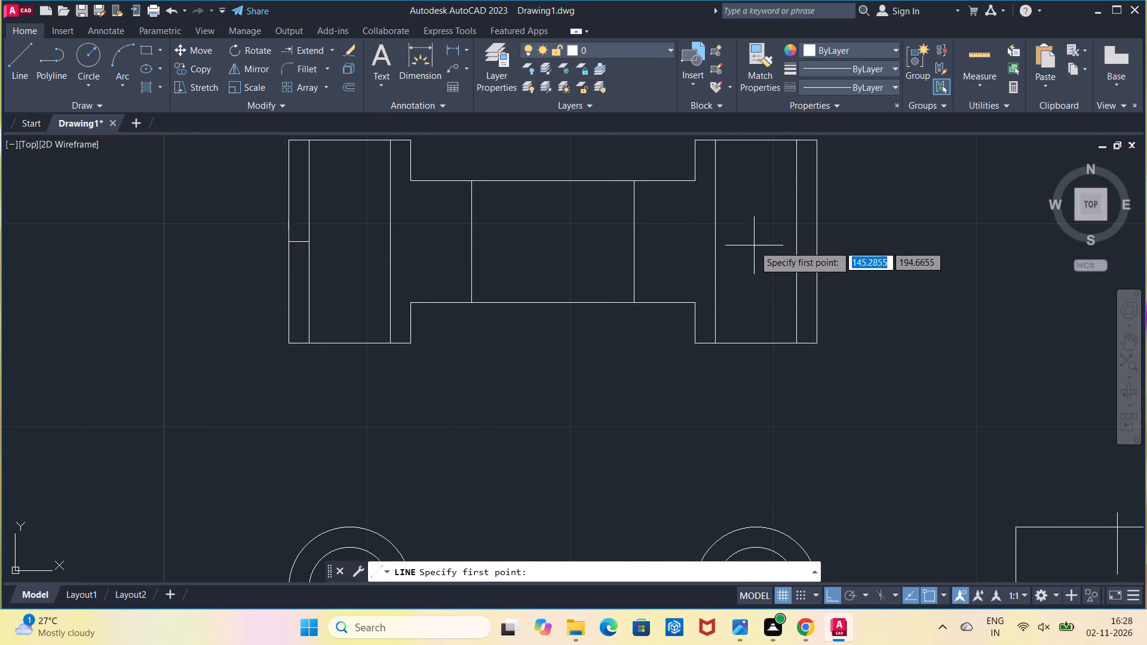
{"action": "left_click", "coordinate": [813, 241]}
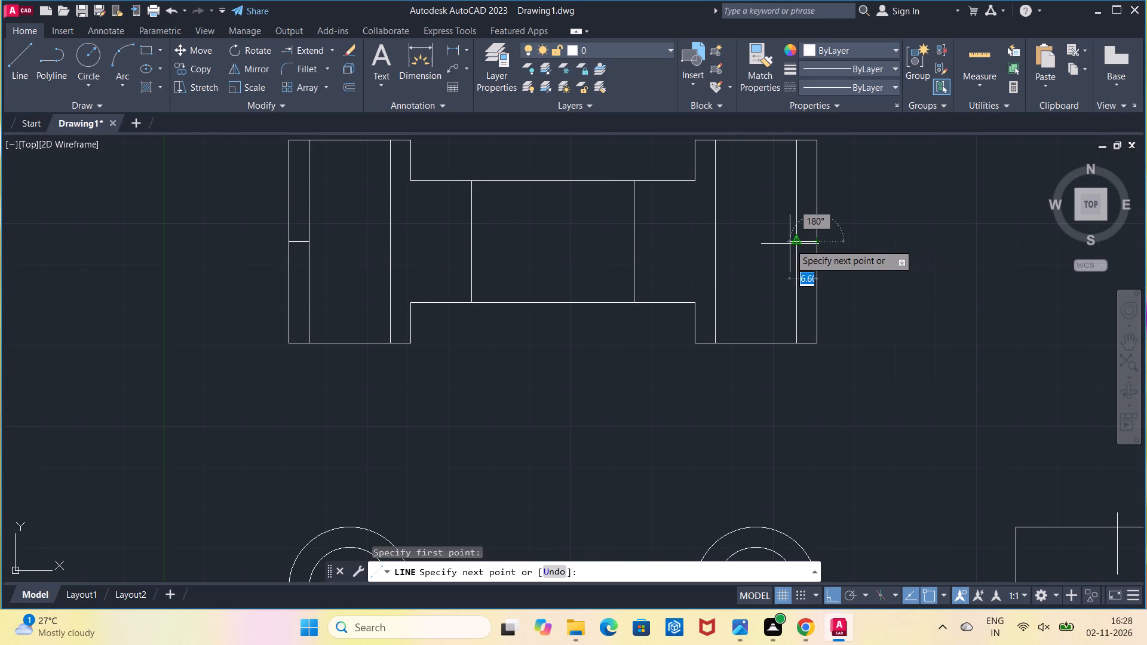
{"action": "left_click", "coordinate": [790, 244]}
{"action": "key", "text": "Escape"}
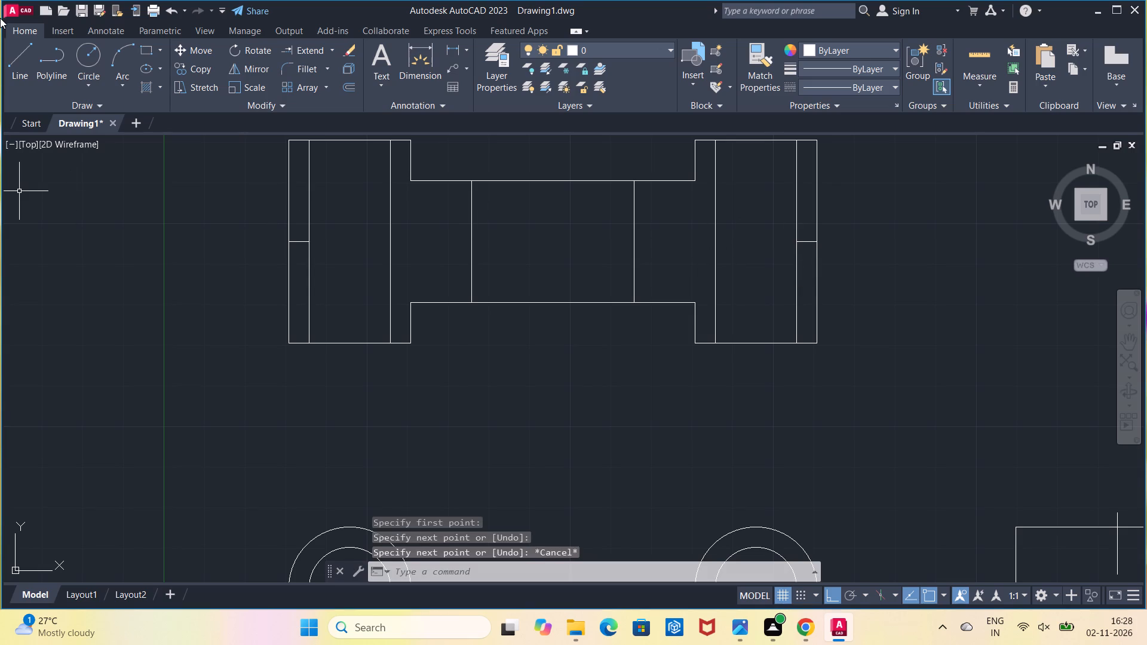
Offset the short mid-height line in each end block's outer strip 7.5 upward and 7.5 downward.
{"action": "scroll", "coordinate": [407, 128], "scroll_direction": "down", "scroll_amount": 2}
{"action": "scroll", "coordinate": [453, 175], "scroll_direction": "down", "scroll_amount": 1}
{"action": "middle_click_drag", "start_coordinate": [453, 175], "coordinate": [455, 197]}
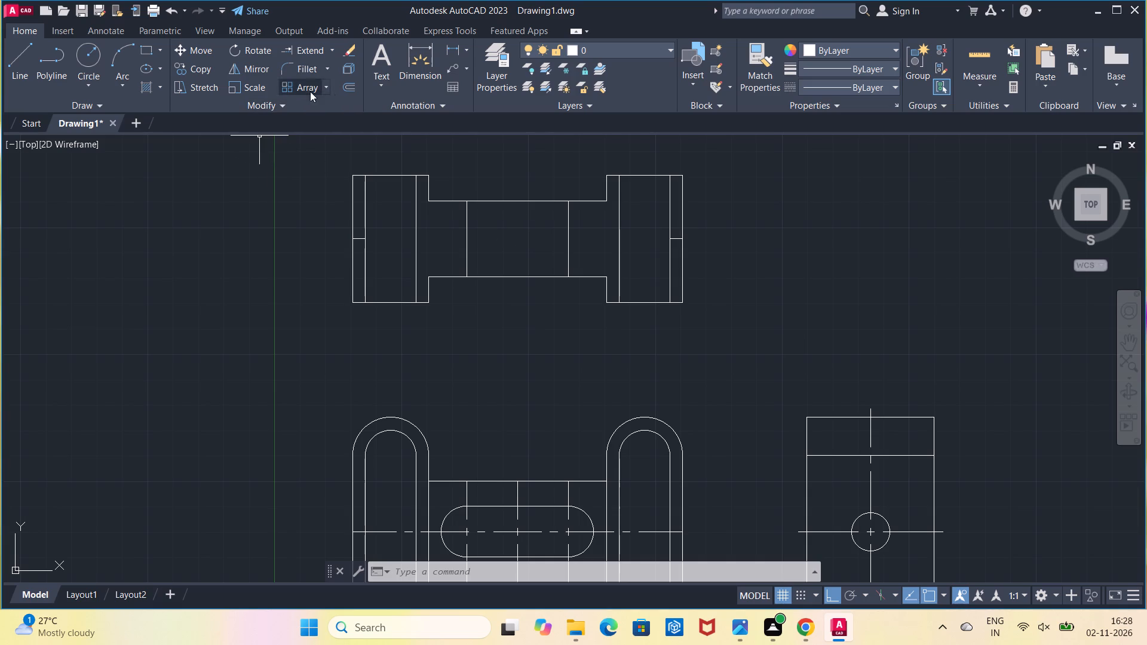
{"action": "left_click", "coordinate": [351, 88]}
{"action": "left_click", "coordinate": [360, 236]}
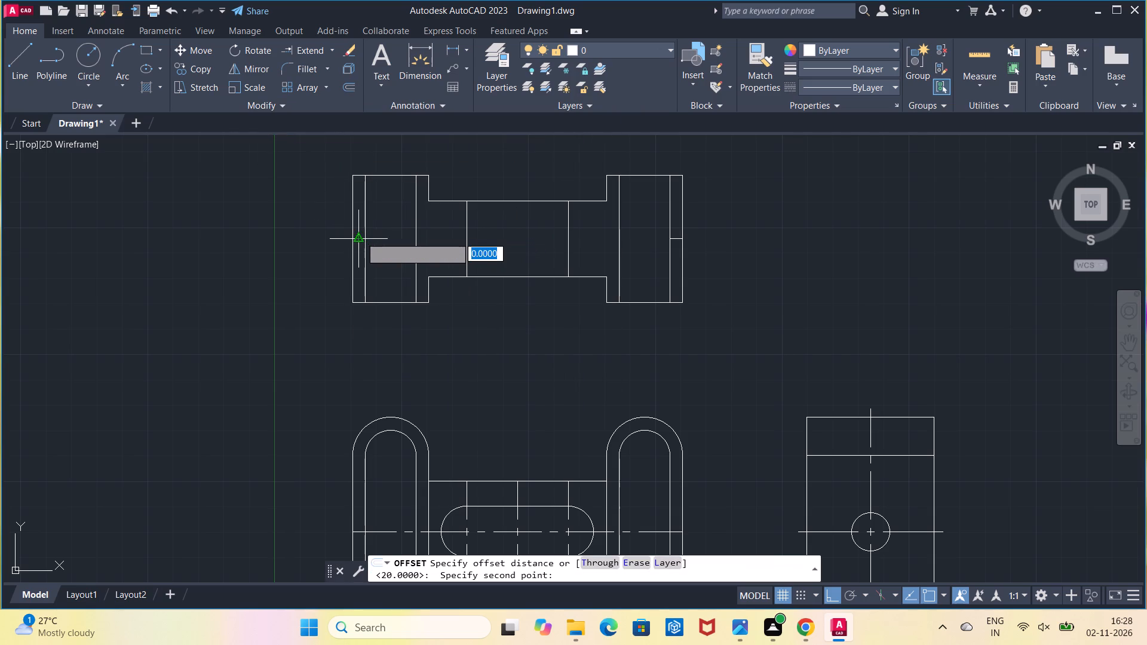
{"action": "type", "text": "7.5"}
{"action": "key", "text": "Return"}
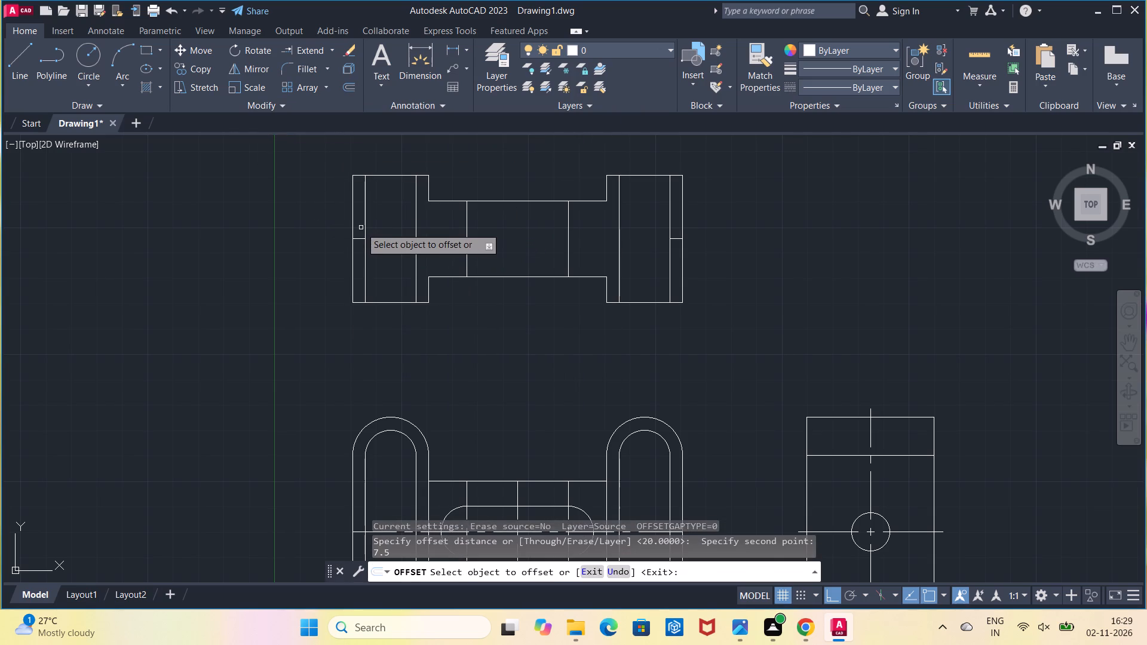
{"action": "left_click", "coordinate": [357, 239]}
{"action": "left_click", "coordinate": [364, 223]}
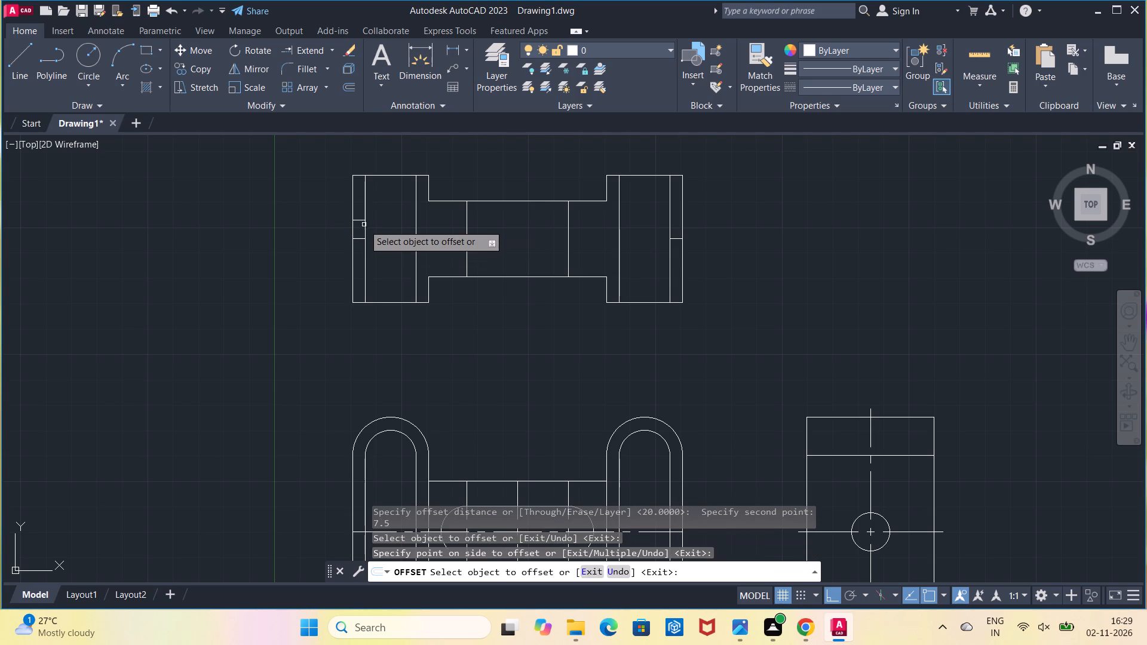
{"action": "left_click", "coordinate": [360, 238]}
{"action": "left_click", "coordinate": [356, 251]}
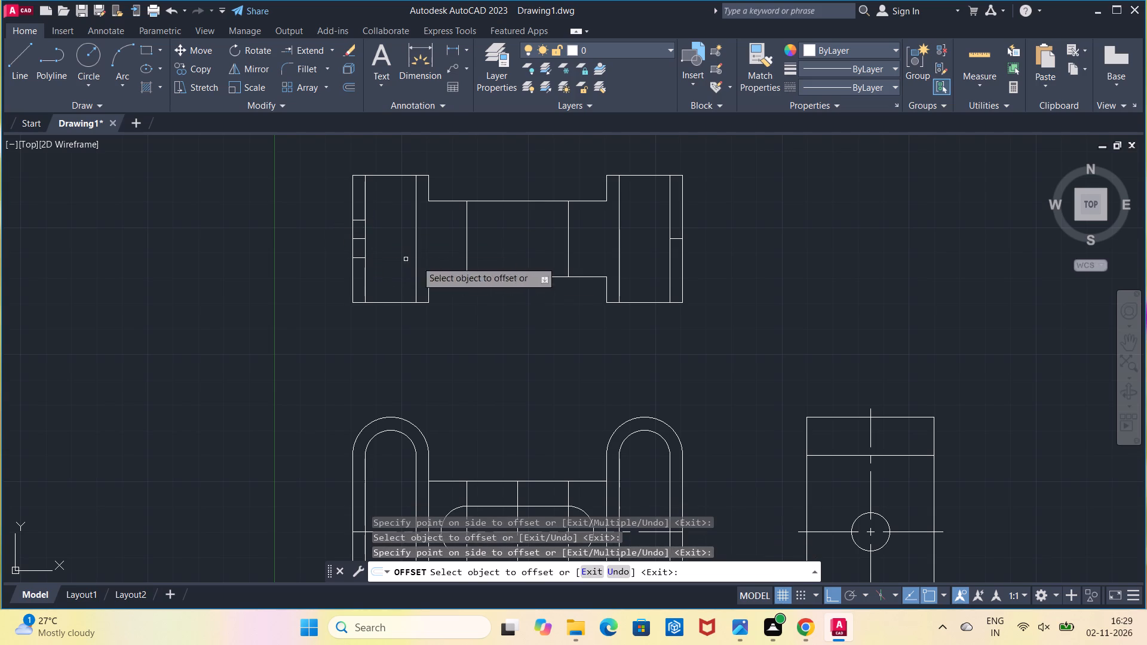
{"action": "left_click", "coordinate": [671, 239]}
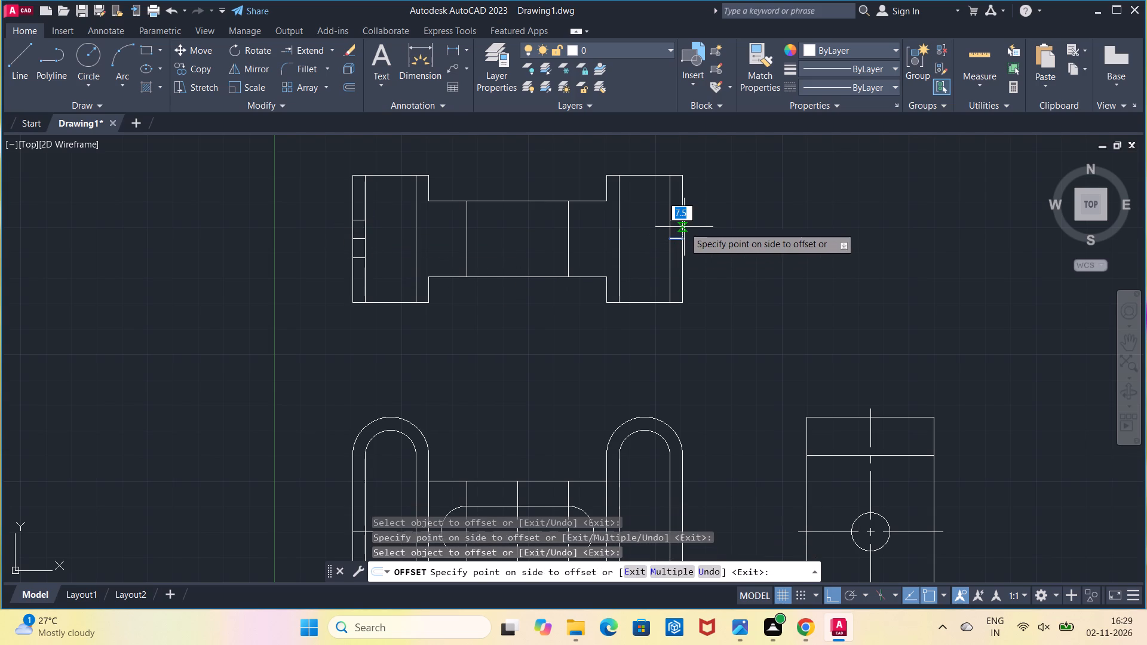
{"action": "left_click", "coordinate": [683, 227]}
{"action": "left_click", "coordinate": [674, 239]}
{"action": "left_click", "coordinate": [671, 258]}
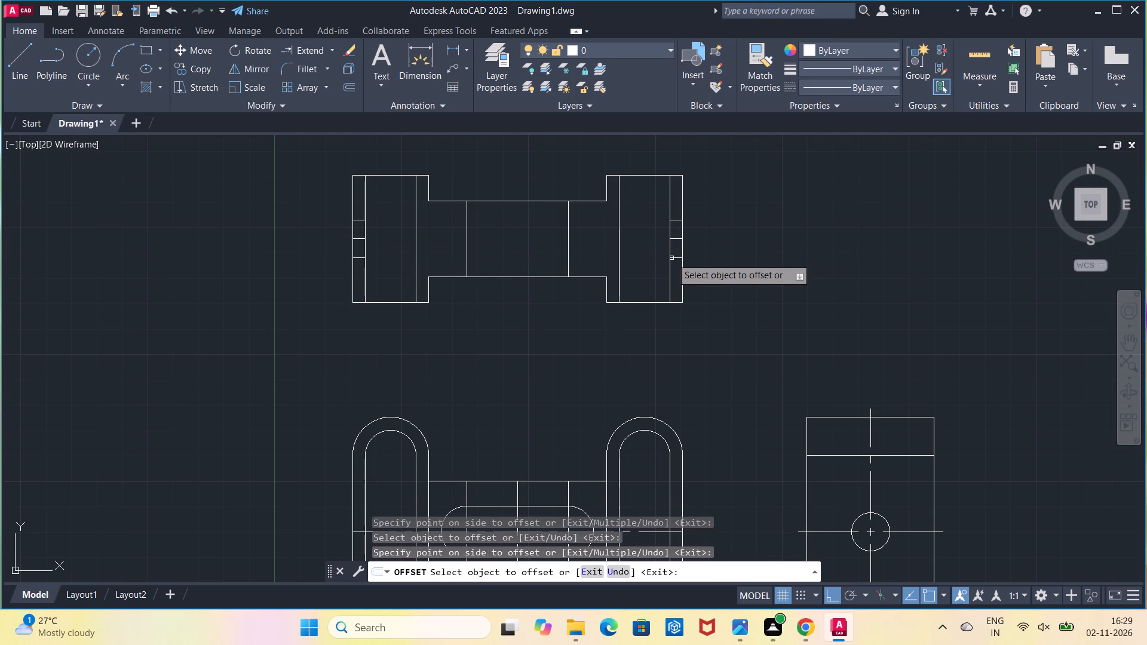
{"action": "key", "text": "Escape"}
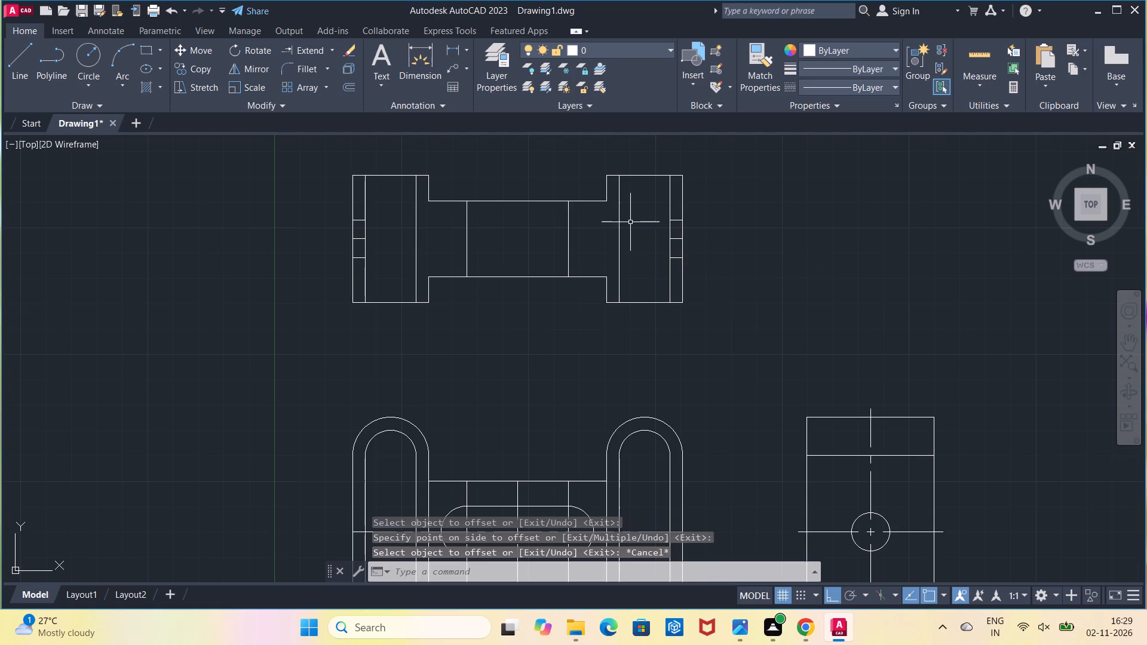
Trim away the short mid-height line in the outer strip of each end block in the upper view.
{"action": "scroll", "coordinate": [602, 218], "scroll_direction": "up", "scroll_amount": 1}
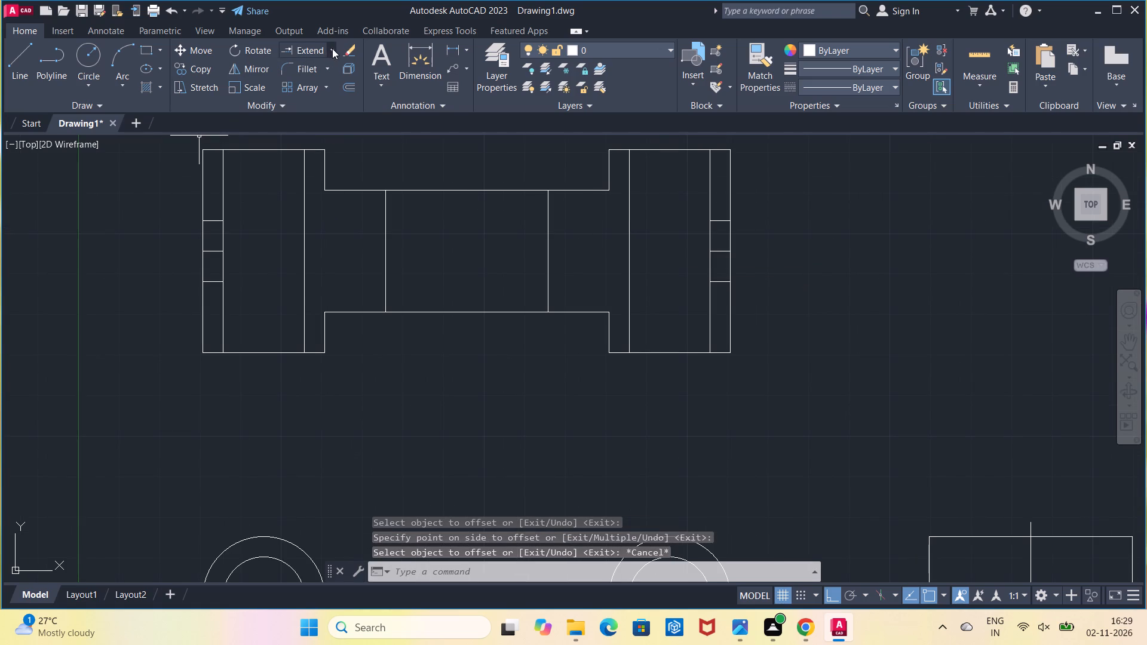
{"action": "left_click", "coordinate": [332, 48]}
{"action": "left_click", "coordinate": [323, 70]}
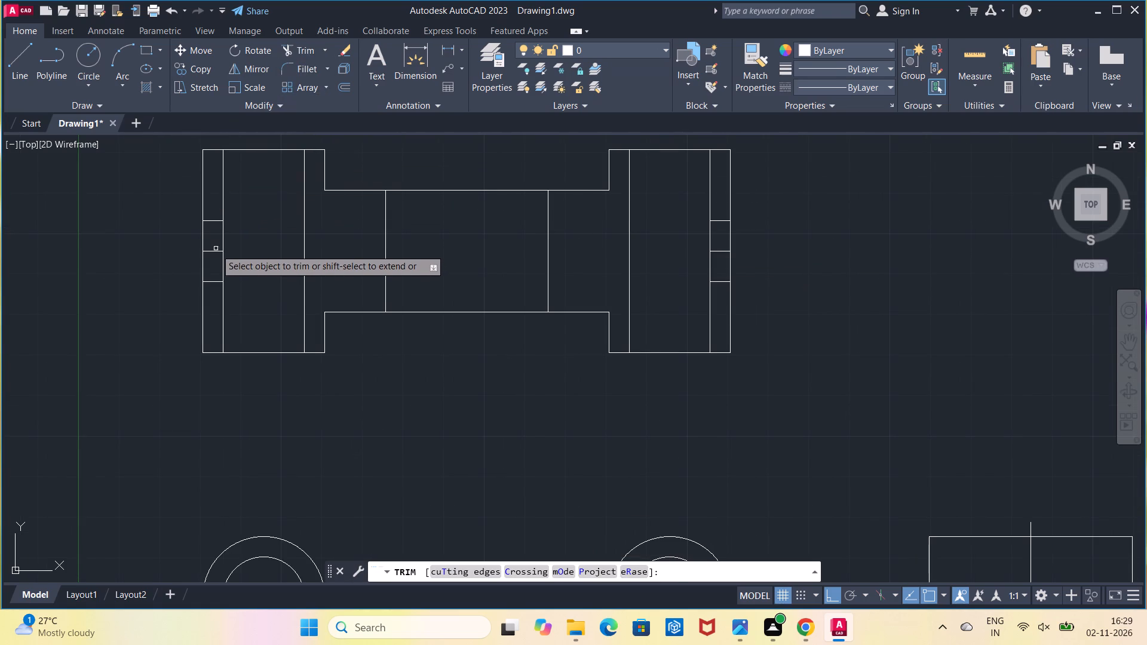
{"action": "left_click", "coordinate": [215, 252]}
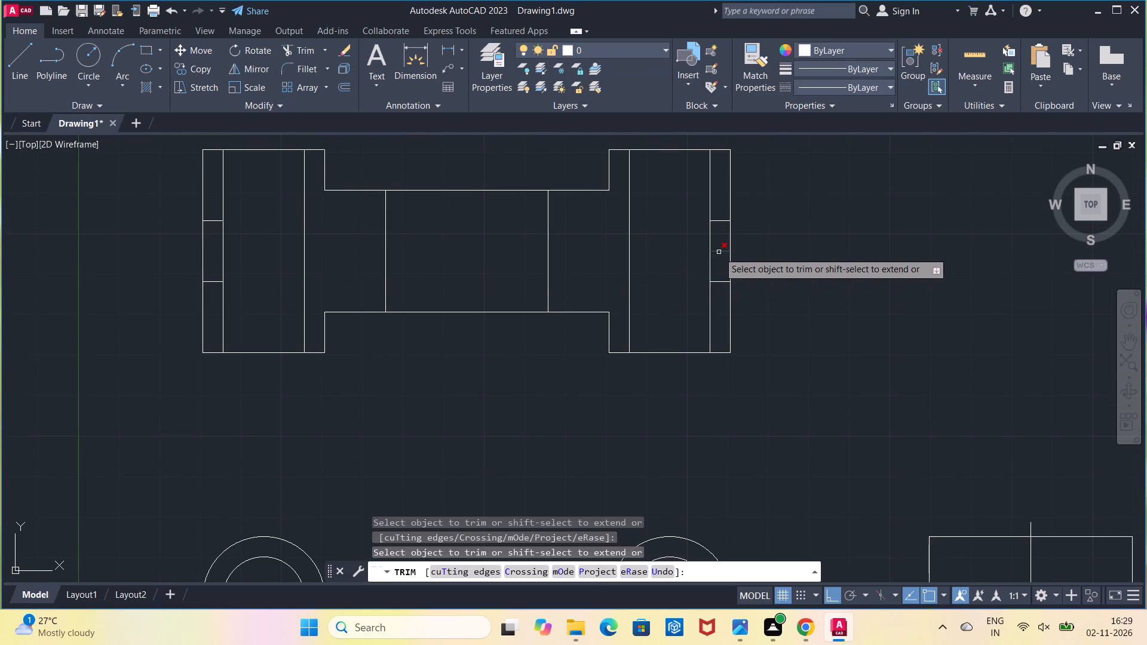
{"action": "left_click", "coordinate": [719, 252]}
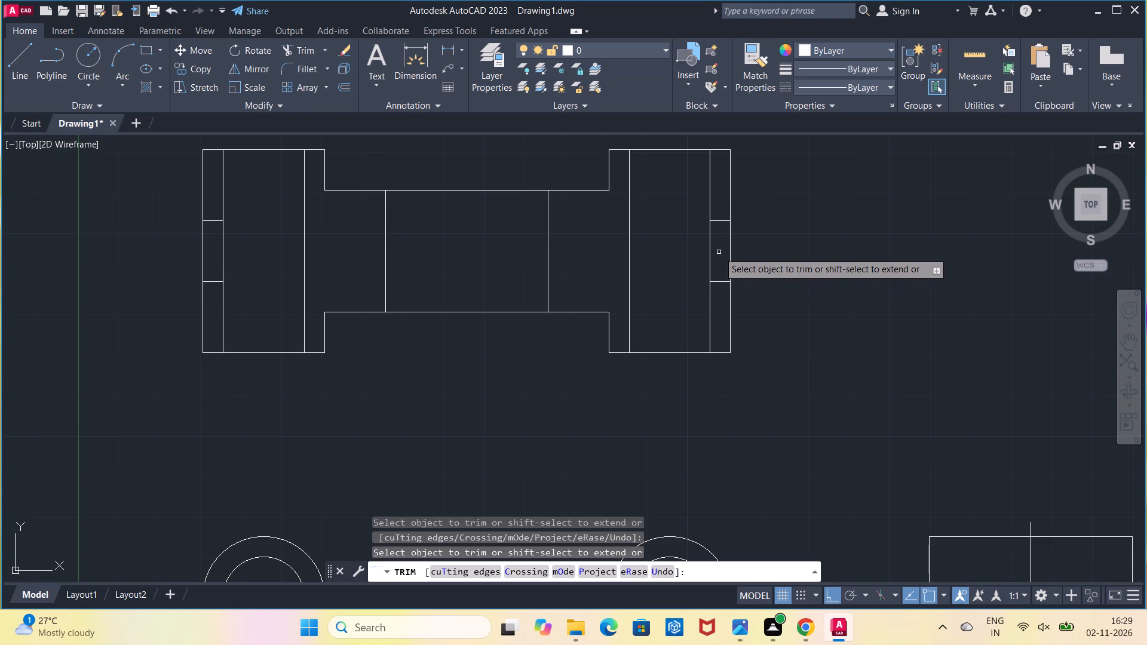
{"action": "scroll", "coordinate": [719, 252], "scroll_direction": "down", "scroll_amount": 1}
{"action": "key", "text": "Escape"}
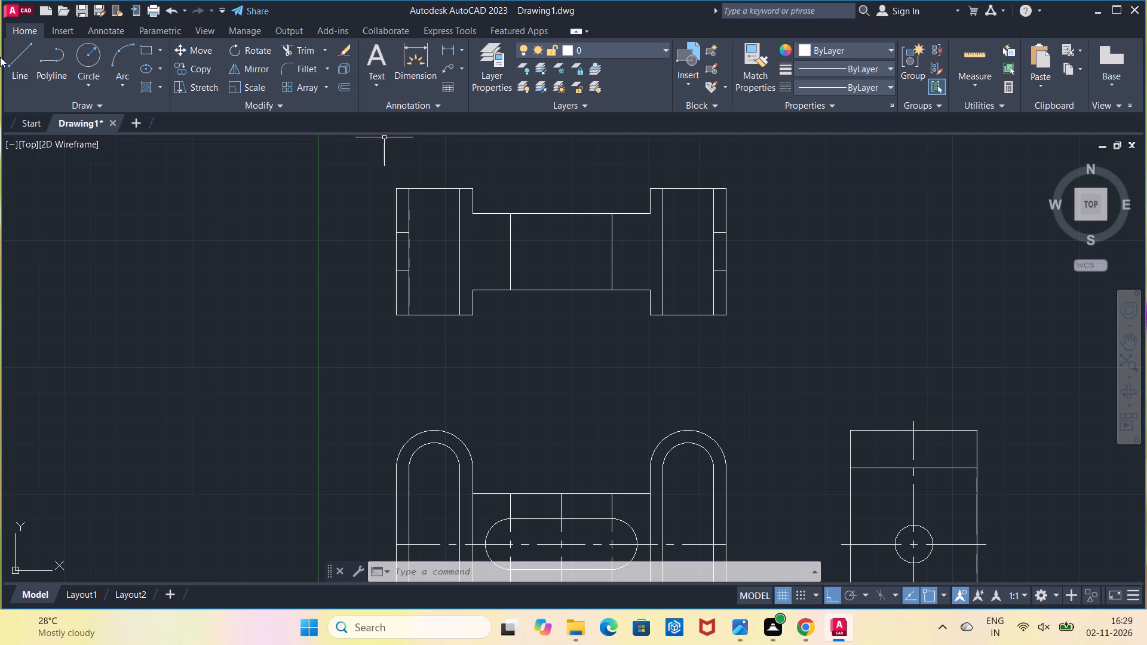
Hatch the upper view with ANSI31 in the outer strips above and below the holes and the solid areas flanking the central slot.
{"action": "middle_click_drag", "start_coordinate": [398, 334], "coordinate": [400, 315]}
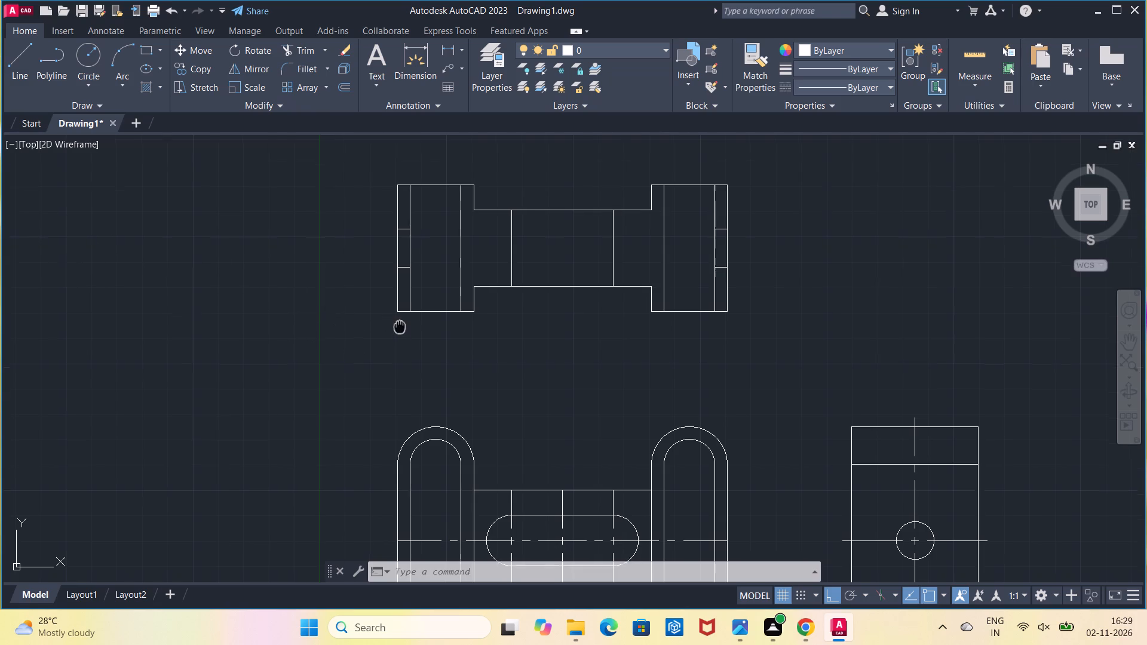
{"action": "middle_click_drag", "start_coordinate": [400, 315], "coordinate": [396, 263]}
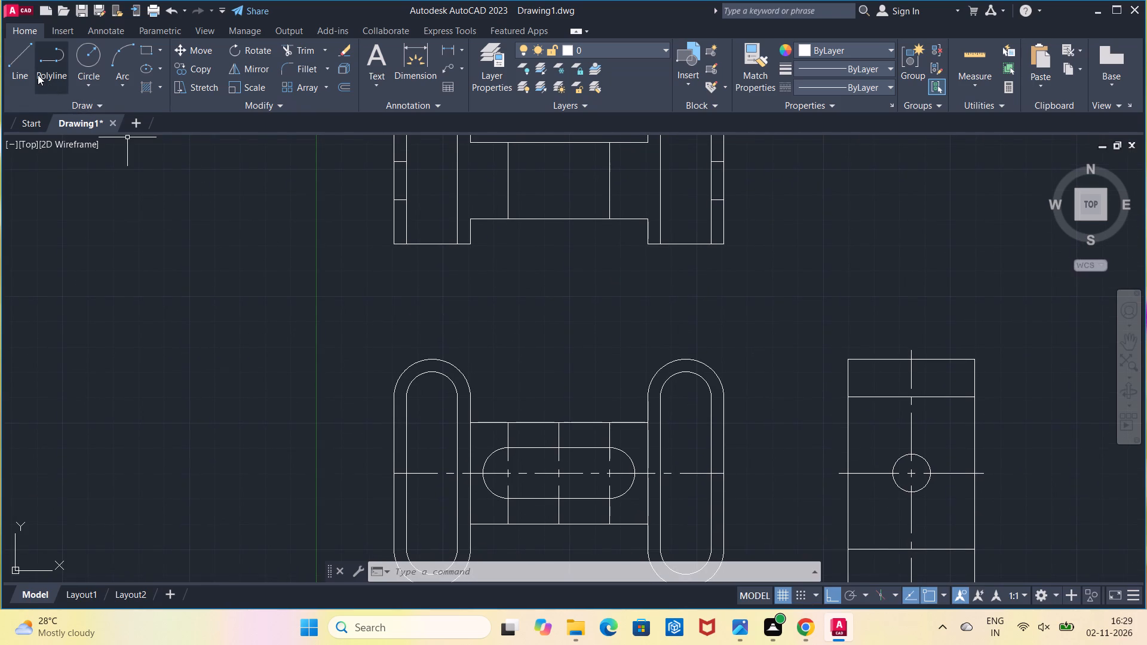
{"action": "scroll", "coordinate": [575, 281], "scroll_direction": "down", "scroll_amount": 1}
{"action": "middle_click", "coordinate": [575, 281]}
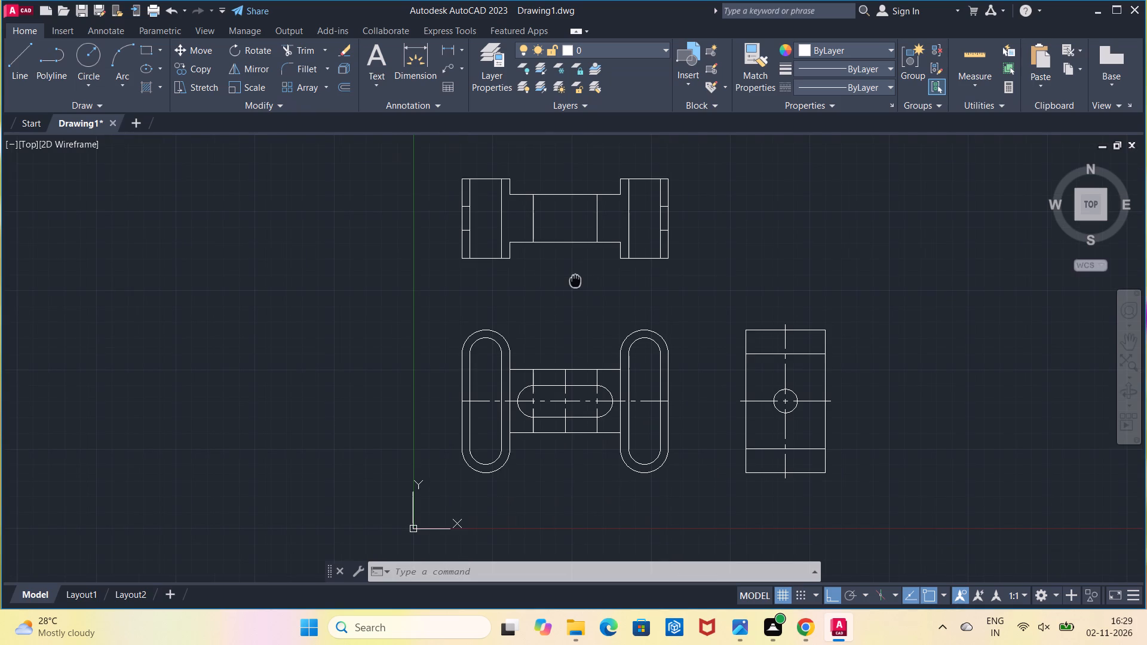
{"action": "middle_click_drag", "start_coordinate": [575, 291], "coordinate": [573, 302]}
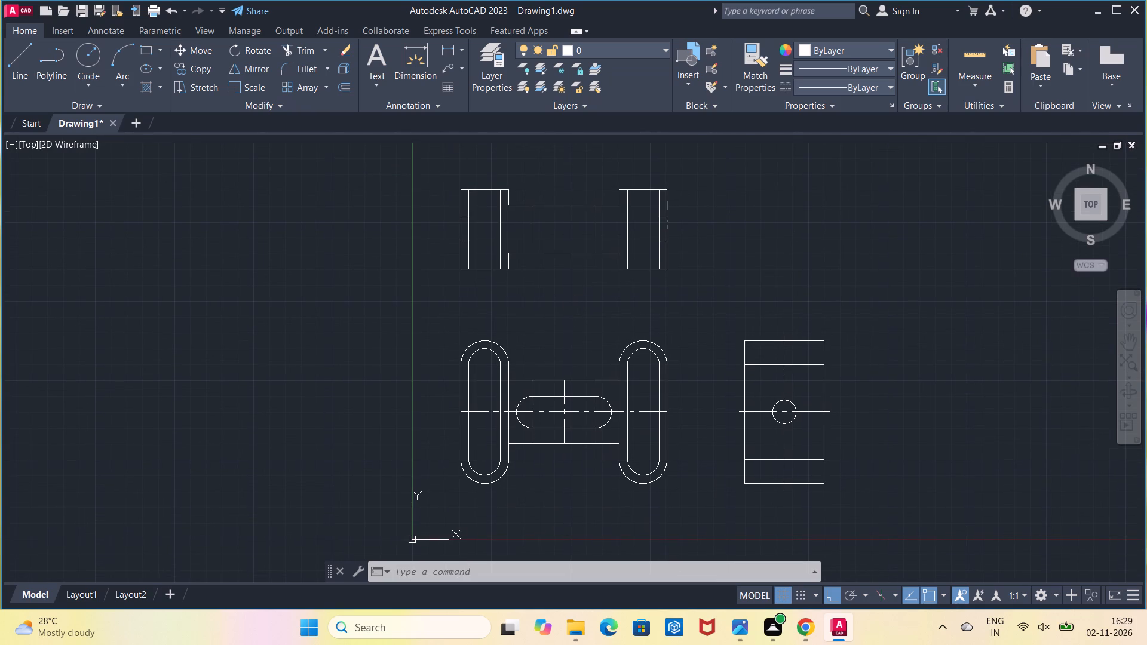
{"action": "left_click", "coordinate": [145, 76]}
{"action": "left_click", "coordinate": [144, 90]}
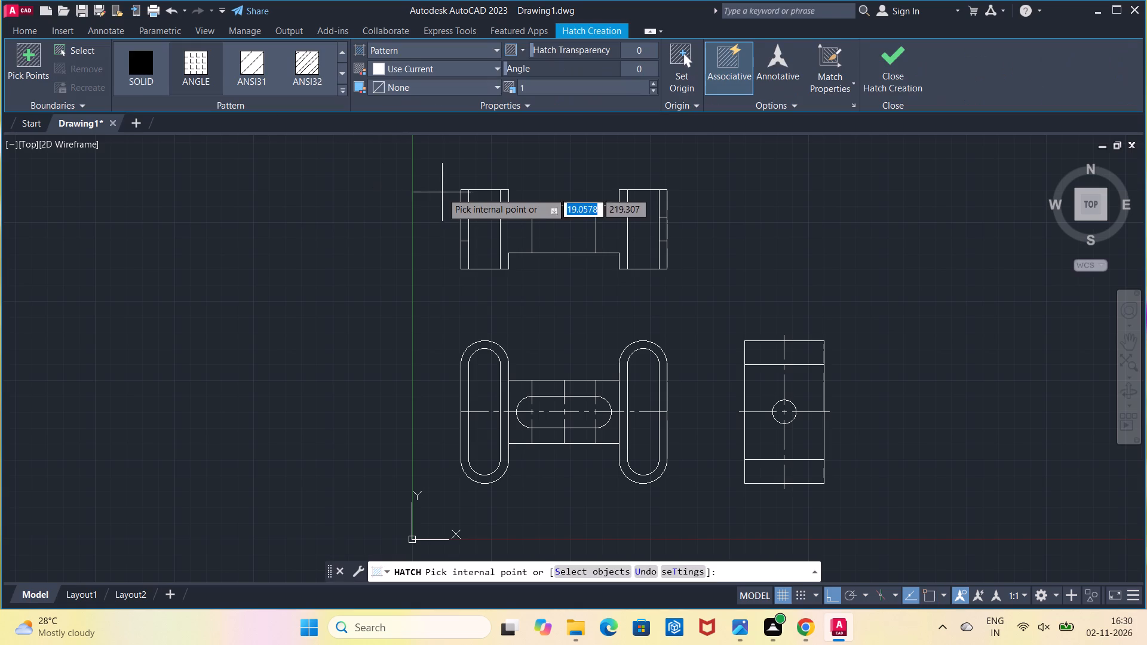
{"action": "left_click", "coordinate": [257, 77]}
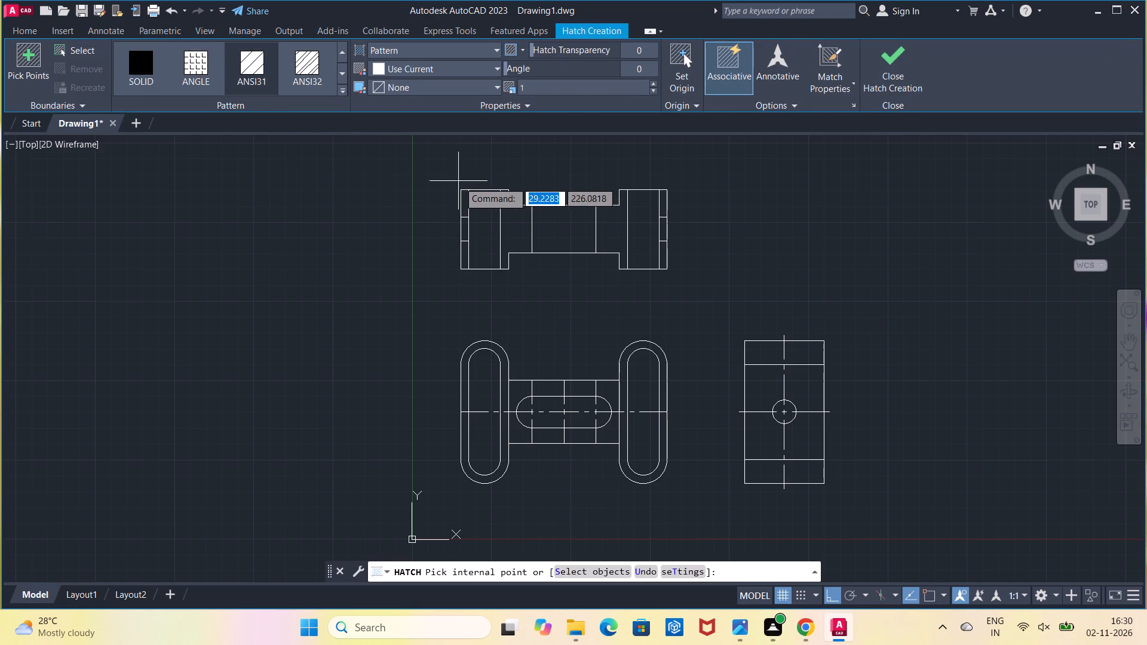
{"action": "left_click", "coordinate": [465, 204]}
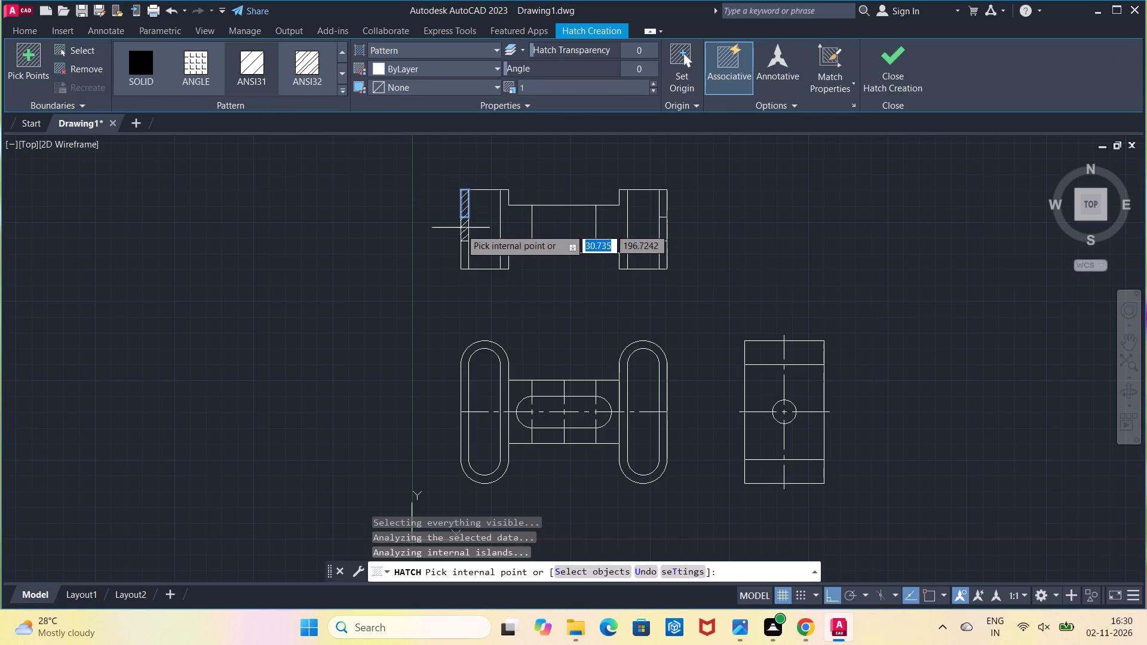
{"action": "left_click", "coordinate": [464, 254]}
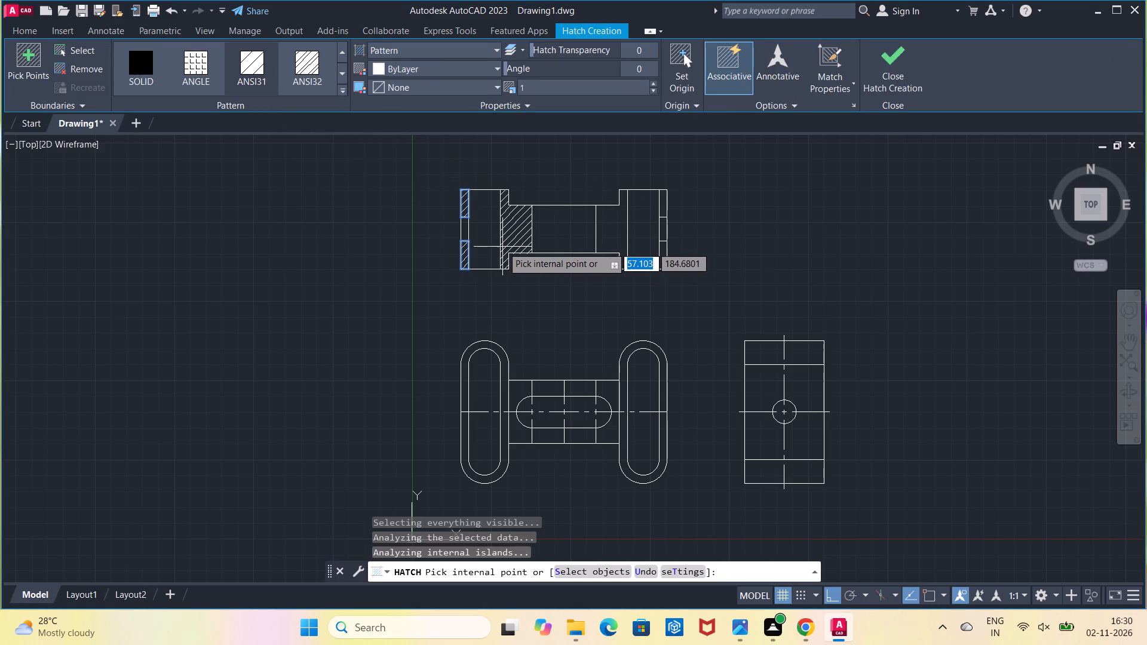
{"action": "left_click", "coordinate": [502, 247]}
{"action": "left_click", "coordinate": [605, 239]}
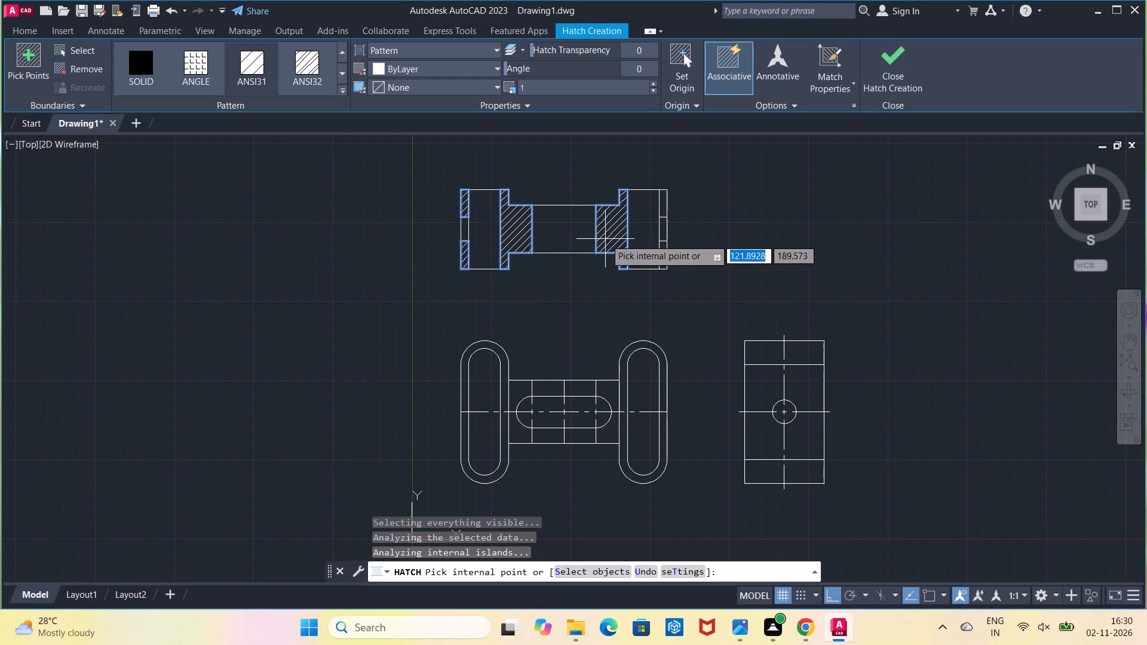
{"action": "left_click", "coordinate": [660, 212]}
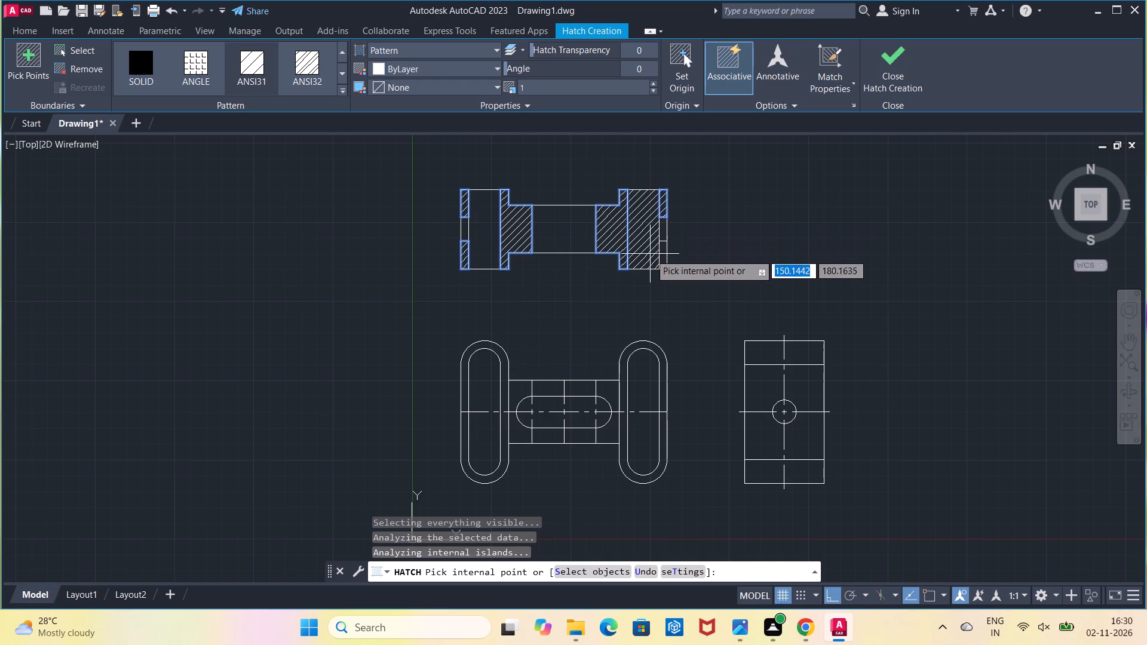
{"action": "left_click", "coordinate": [661, 258]}
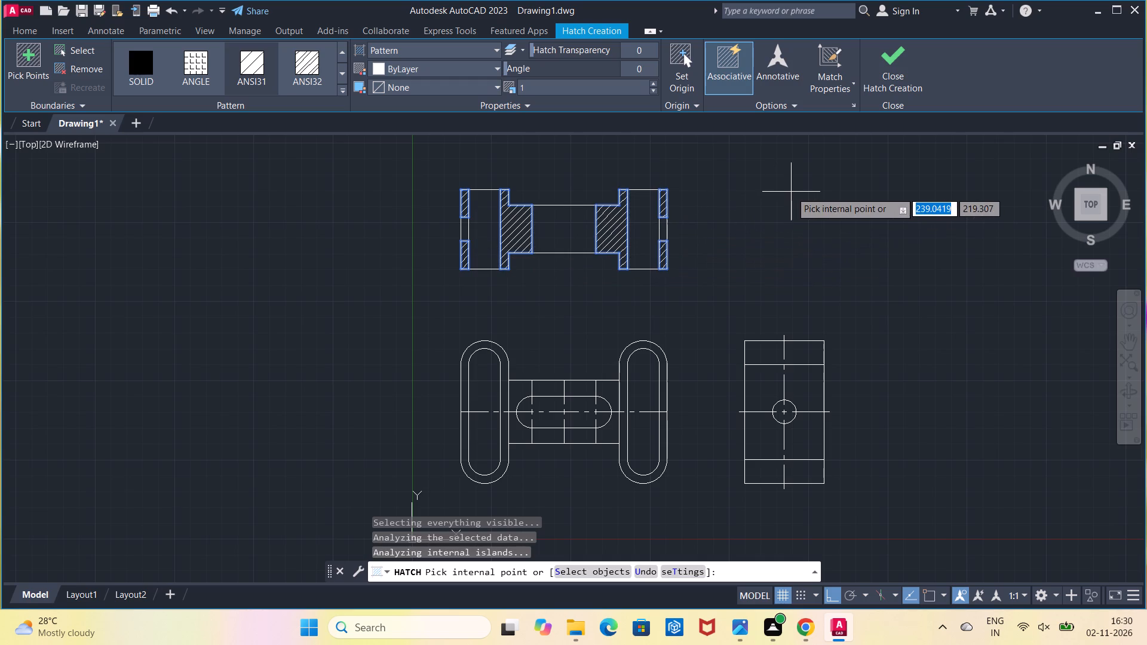
{"action": "left_click", "coordinate": [897, 73]}
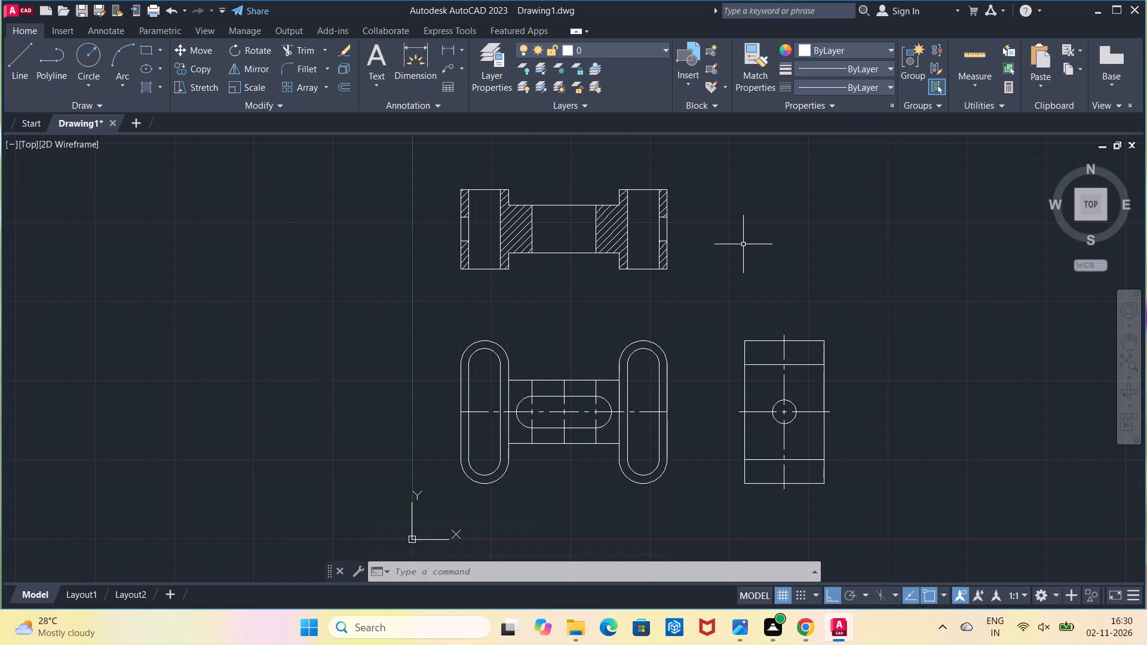
Add a vertical linear dimension for the step between the web's lower edge and the right end block's bottom in the upper view.
{"action": "scroll", "coordinate": [702, 284], "scroll_direction": "down", "scroll_amount": 1}
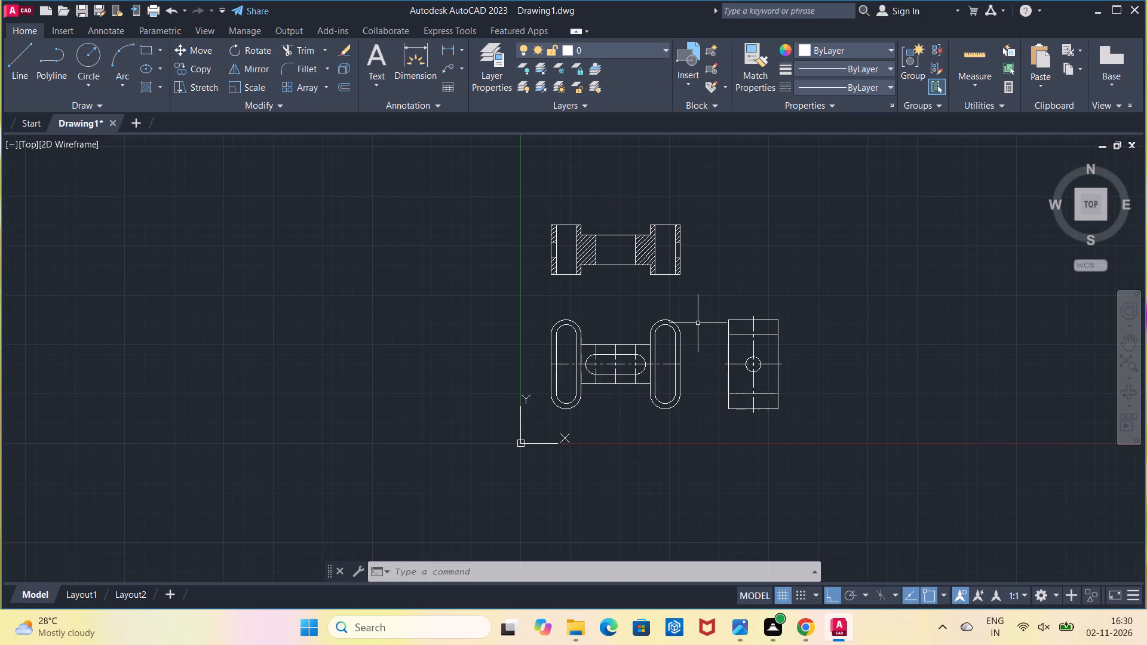
{"action": "scroll", "coordinate": [698, 323], "scroll_direction": "up", "scroll_amount": 1}
{"action": "middle_click_drag", "start_coordinate": [496, 239], "coordinate": [493, 310]}
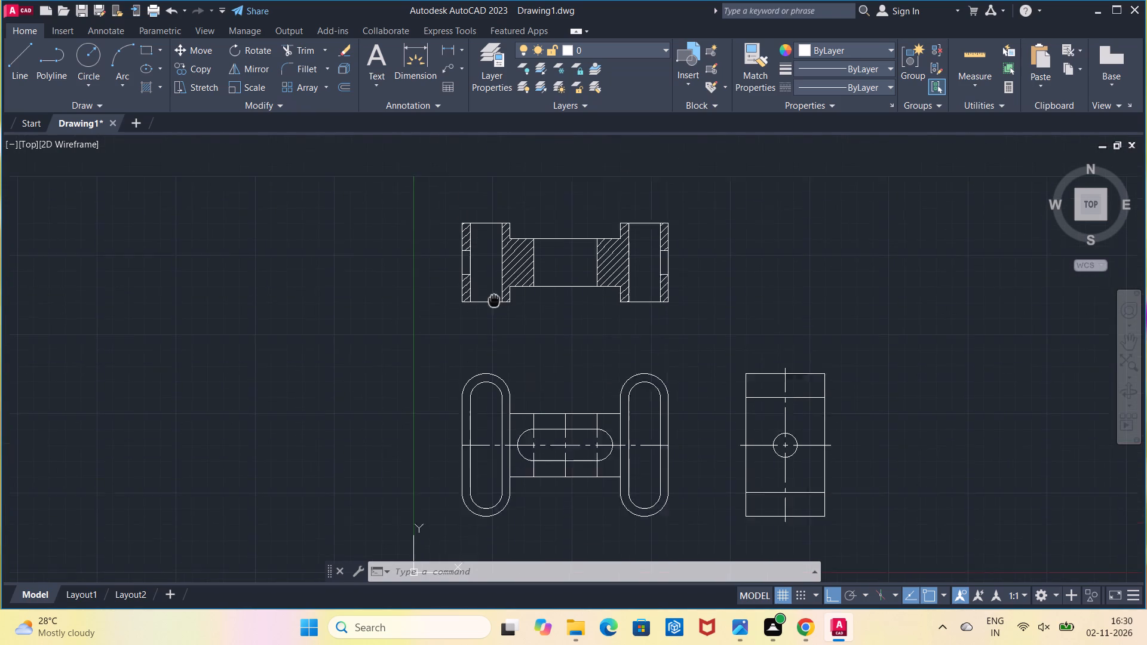
{"action": "middle_click_drag", "start_coordinate": [493, 310], "coordinate": [493, 314]}
{"action": "left_click", "coordinate": [444, 47]}
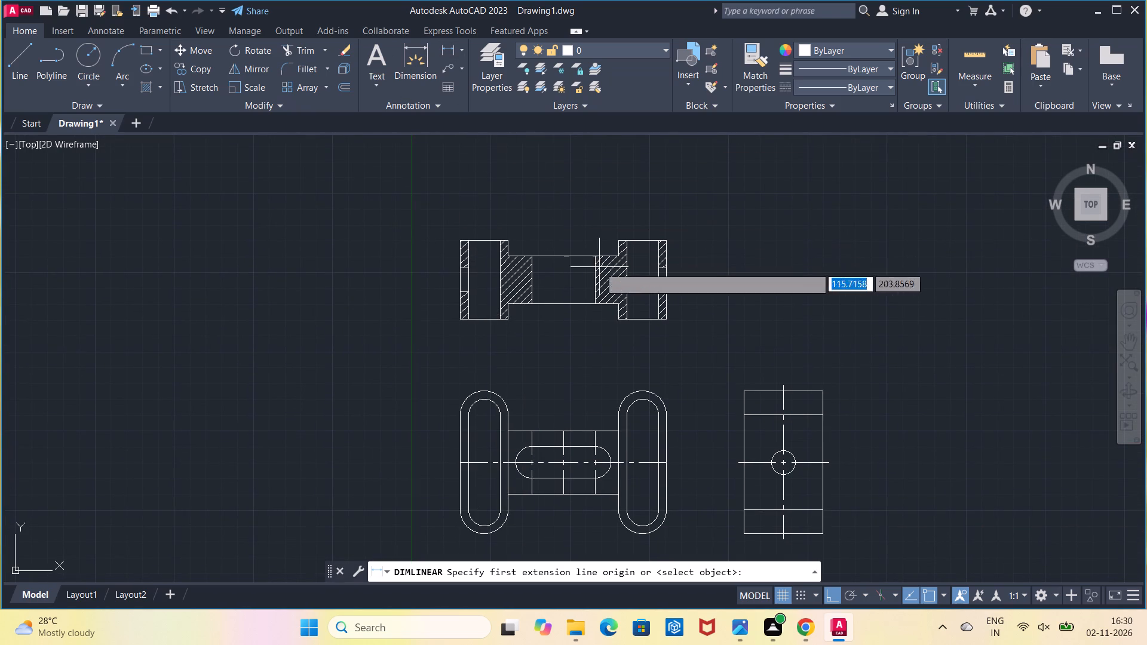
{"action": "left_click", "coordinate": [618, 303]}
{"action": "left_click", "coordinate": [618, 327]}
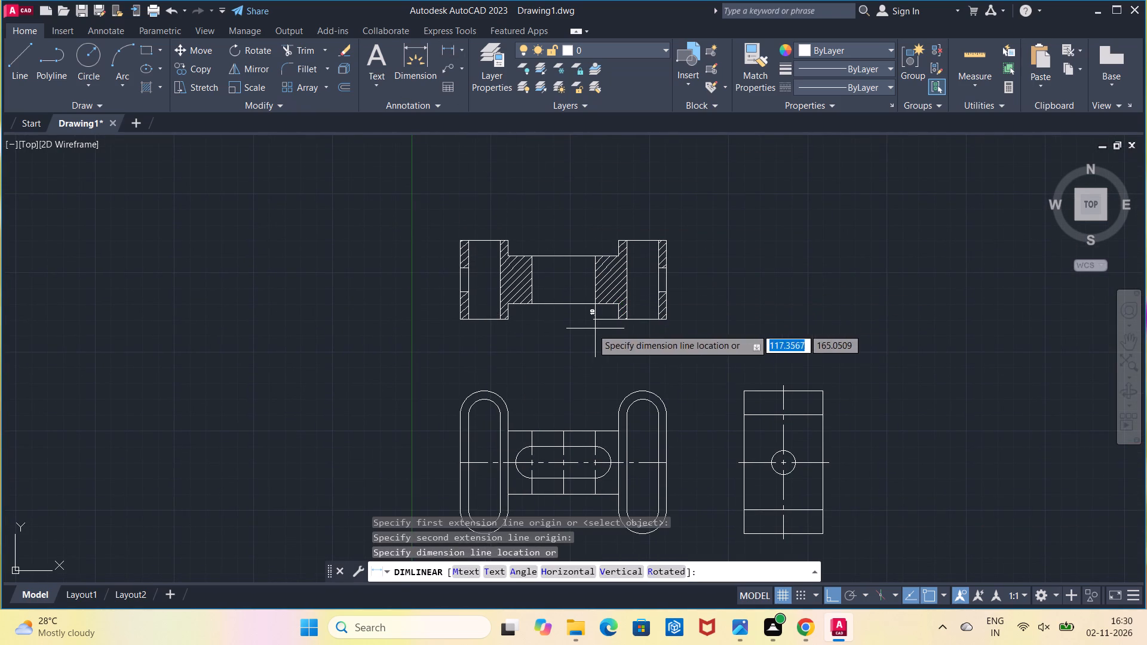
{"action": "left_click", "coordinate": [588, 328]}
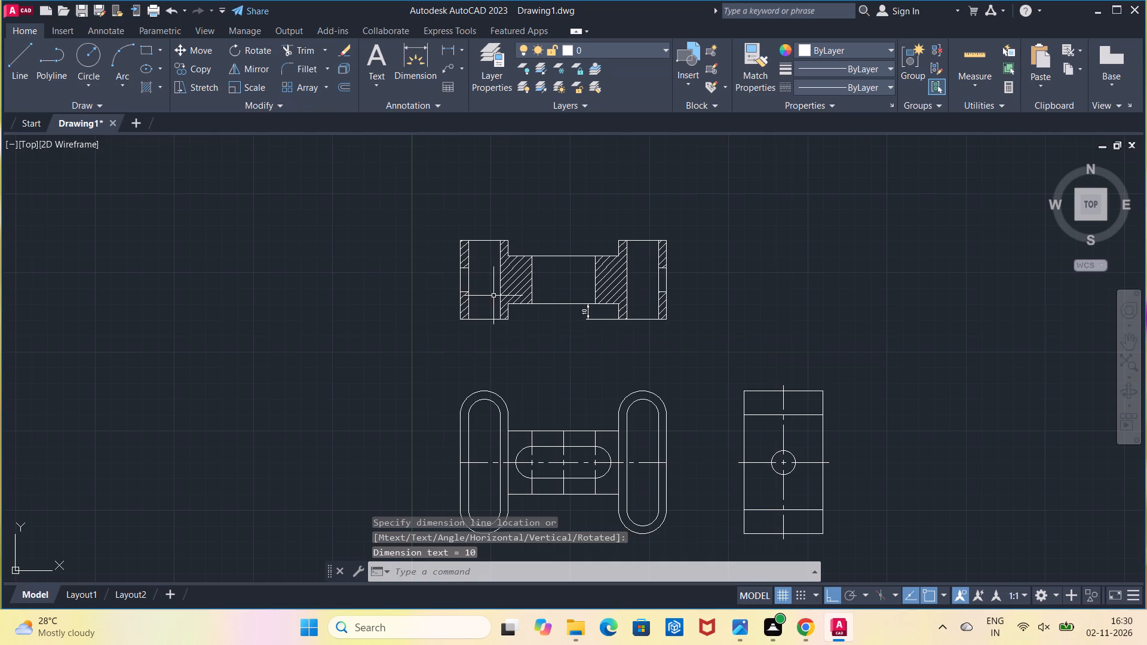
Add a horizontal linear dimension above the upper view for the width of the left end block's unhatched opening.
{"action": "middle_click_drag", "start_coordinate": [493, 296], "coordinate": [496, 352]}
{"action": "left_click", "coordinate": [454, 51]}
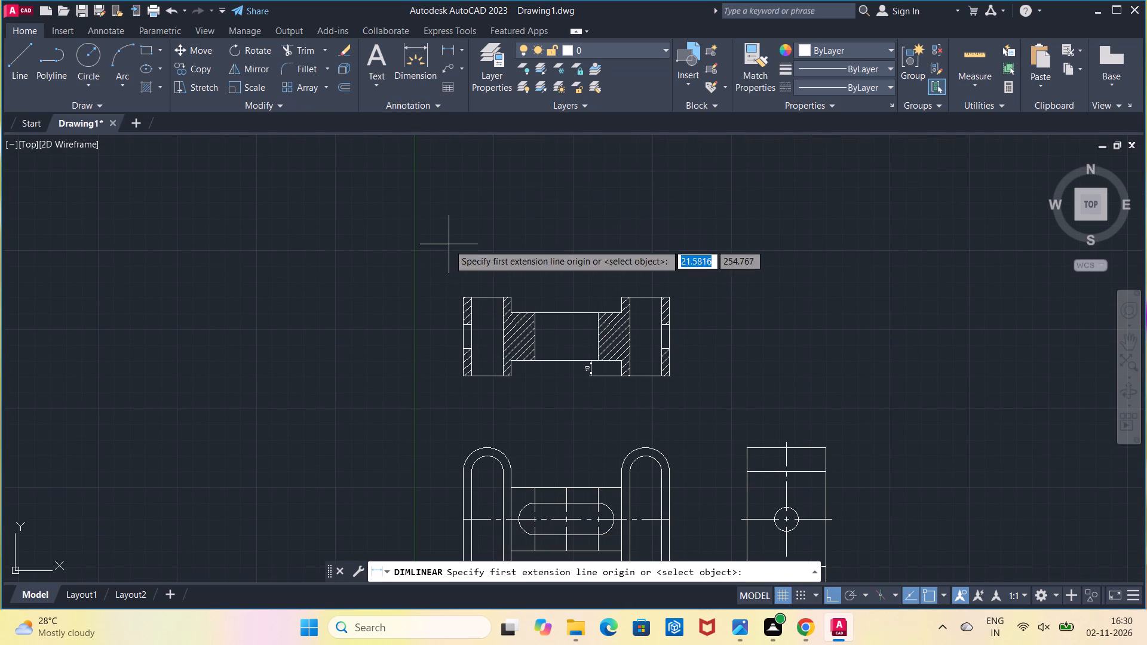
{"action": "left_click", "coordinate": [474, 300]}
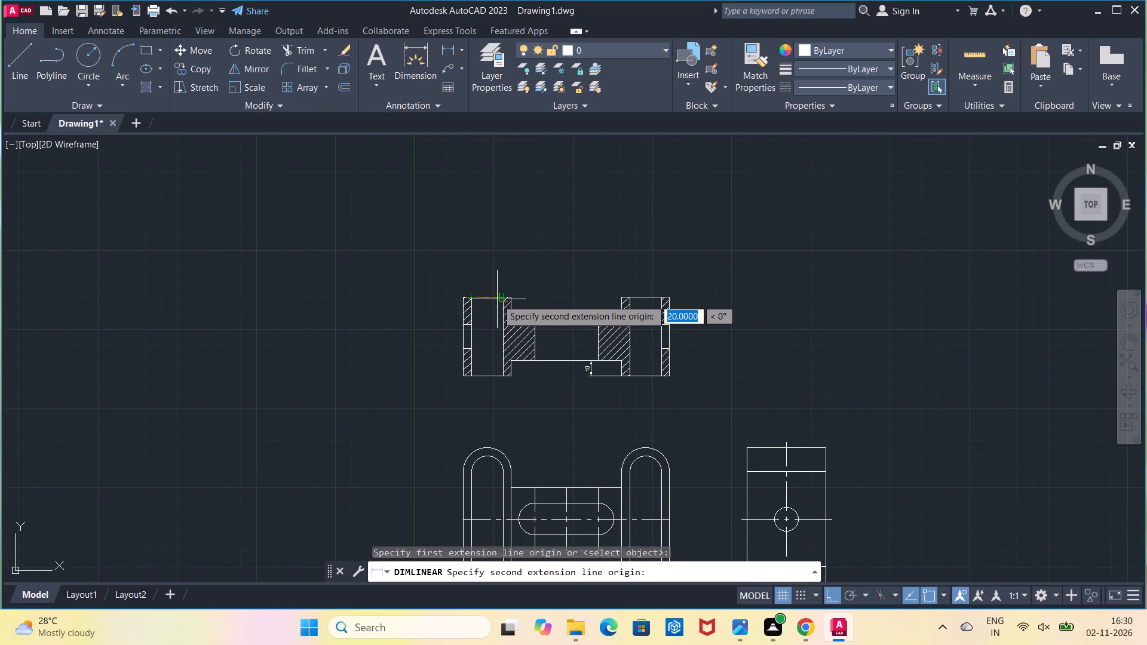
{"action": "left_click", "coordinate": [499, 299]}
{"action": "left_click", "coordinate": [501, 277]}
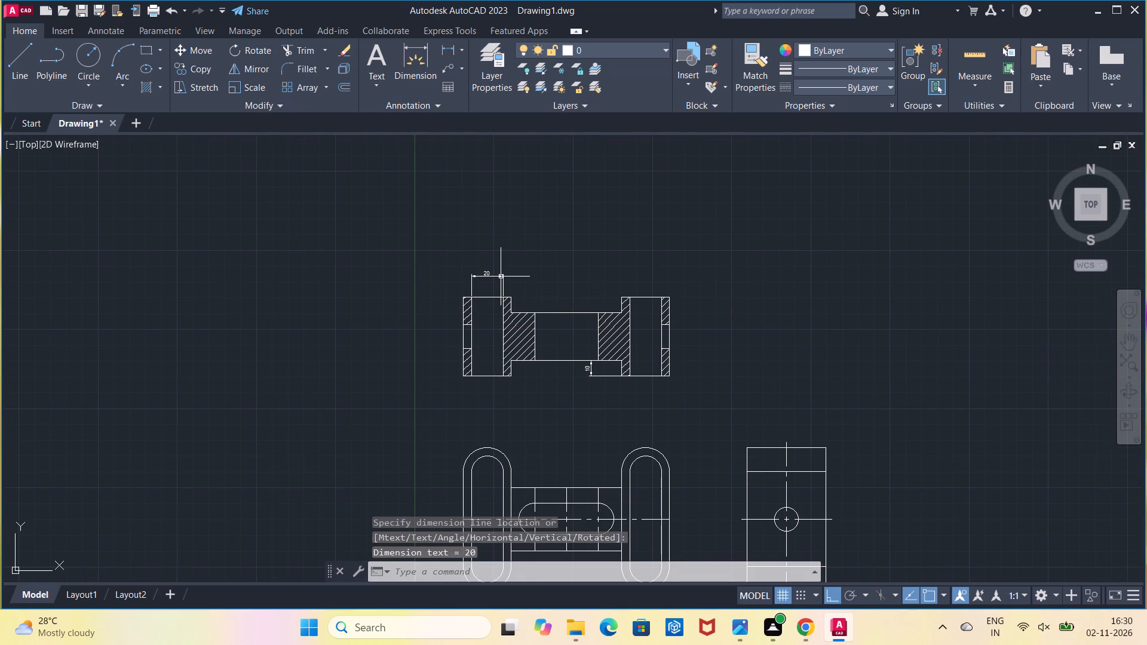
Add a horizontal linear dimension above the upper view for the distance between the two end blocks' inner faces.
{"action": "scroll", "coordinate": [517, 322], "scroll_direction": "up", "scroll_amount": 1}
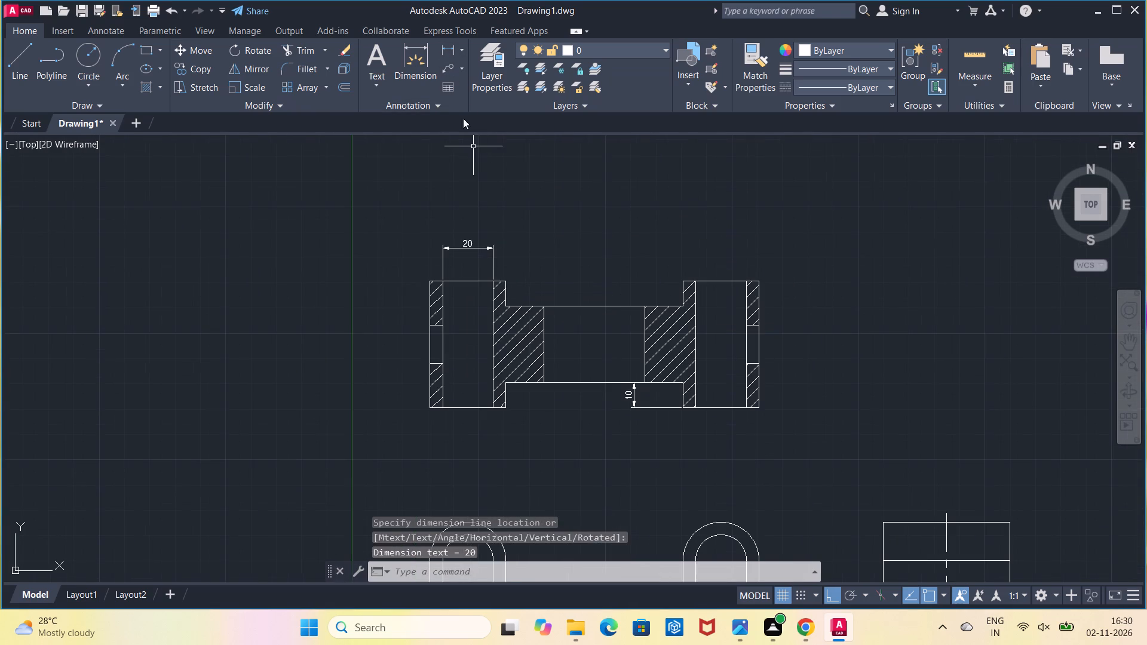
{"action": "left_click", "coordinate": [443, 53]}
{"action": "left_click", "coordinate": [505, 278]}
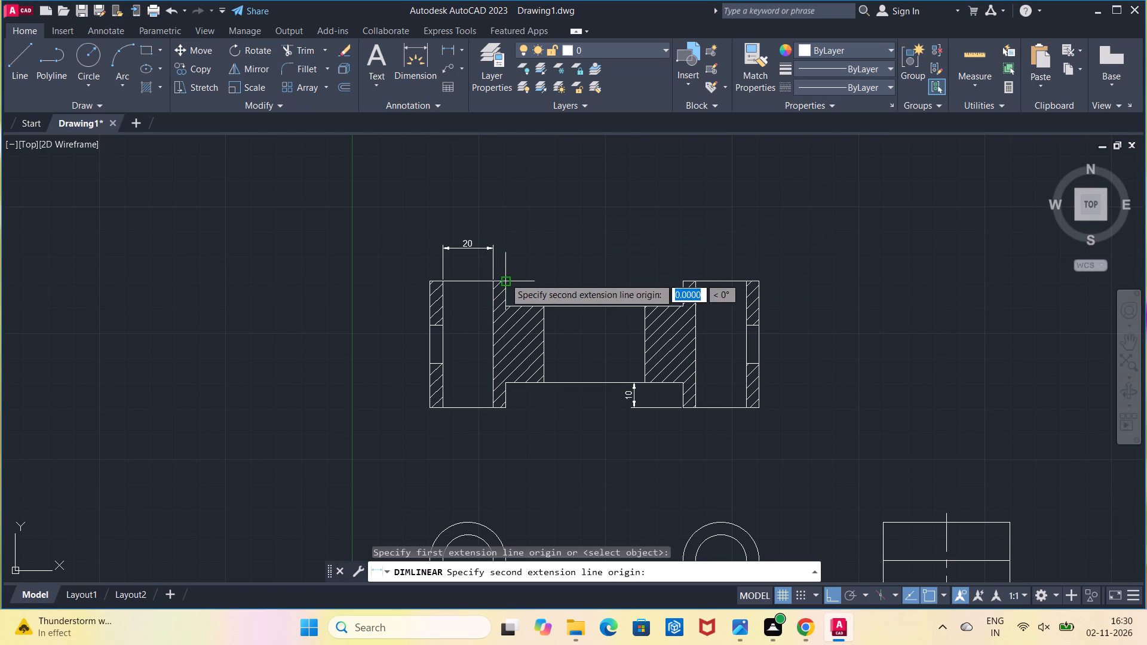
{"action": "left_click", "coordinate": [683, 283]}
{"action": "left_click", "coordinate": [683, 262]}
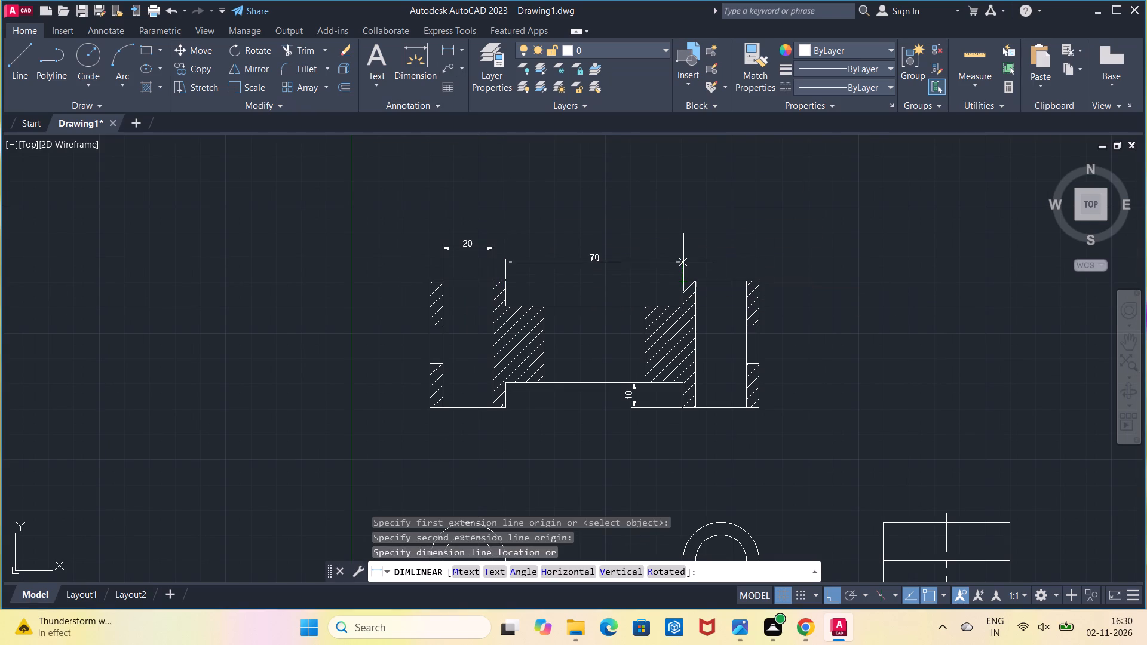
Add a vertical linear dimension for the web's height at the middle of the upper view.
{"action": "left_click", "coordinate": [452, 53]}
{"action": "left_click", "coordinate": [600, 311]}
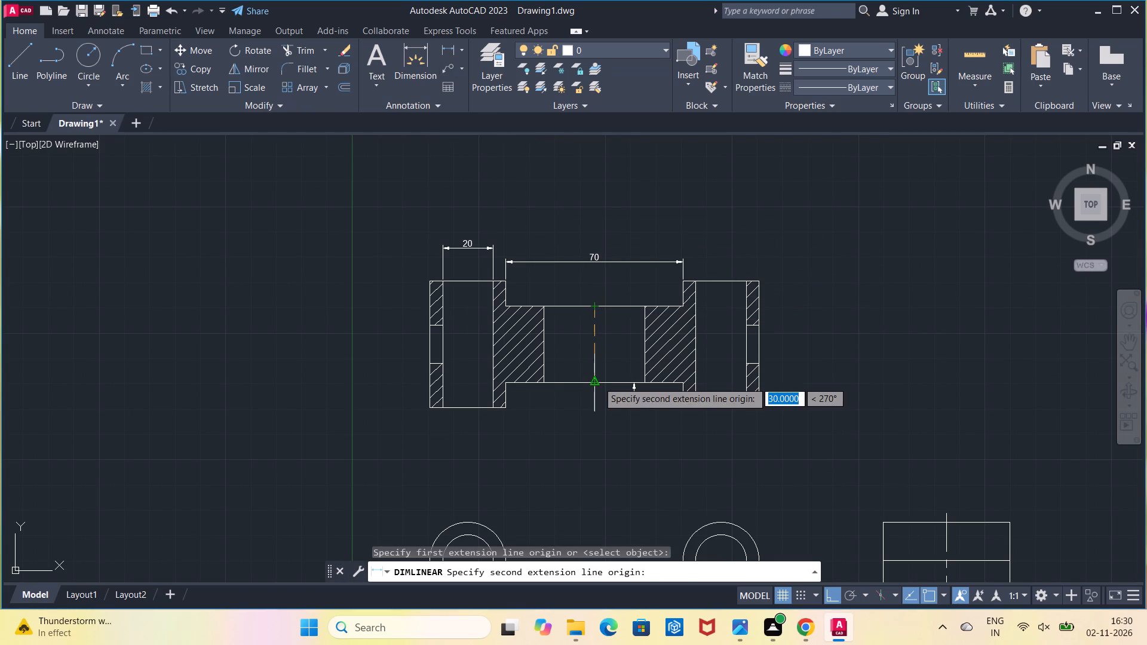
{"action": "left_click", "coordinate": [598, 382]}
{"action": "left_click", "coordinate": [598, 382]}
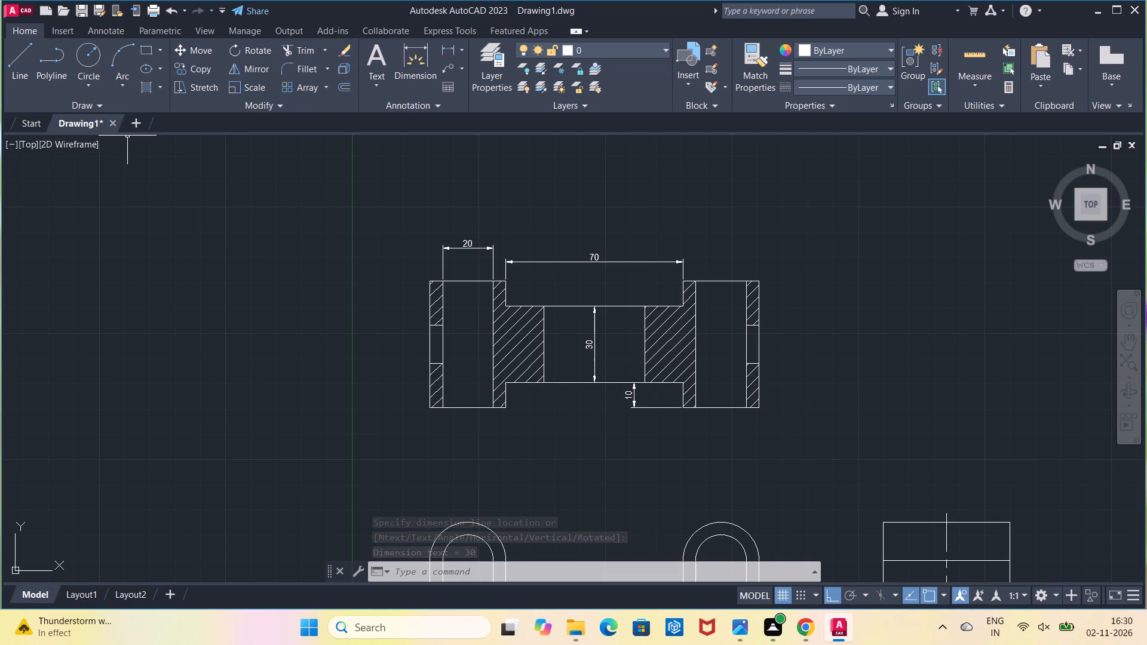
Add a radius dimension to the top outer arc of the front view's right rounded end, placed above it.
{"action": "scroll", "coordinate": [694, 506], "scroll_direction": "down", "scroll_amount": 1}
{"action": "middle_click_drag", "start_coordinate": [694, 506], "coordinate": [713, 337]}
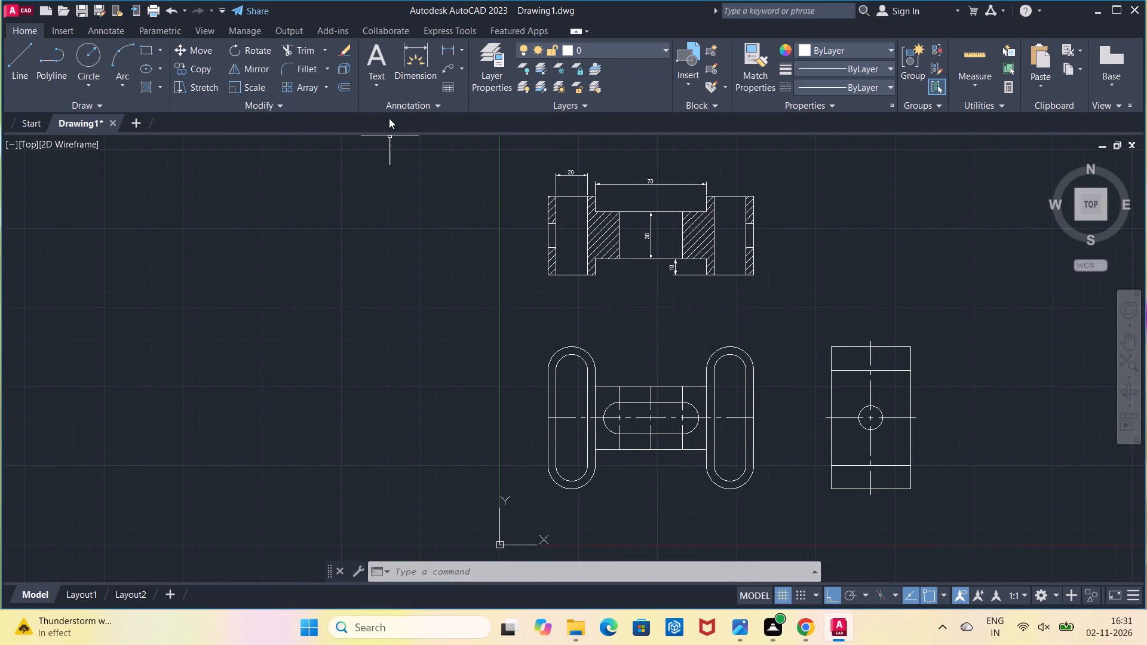
{"action": "left_click", "coordinate": [459, 49]}
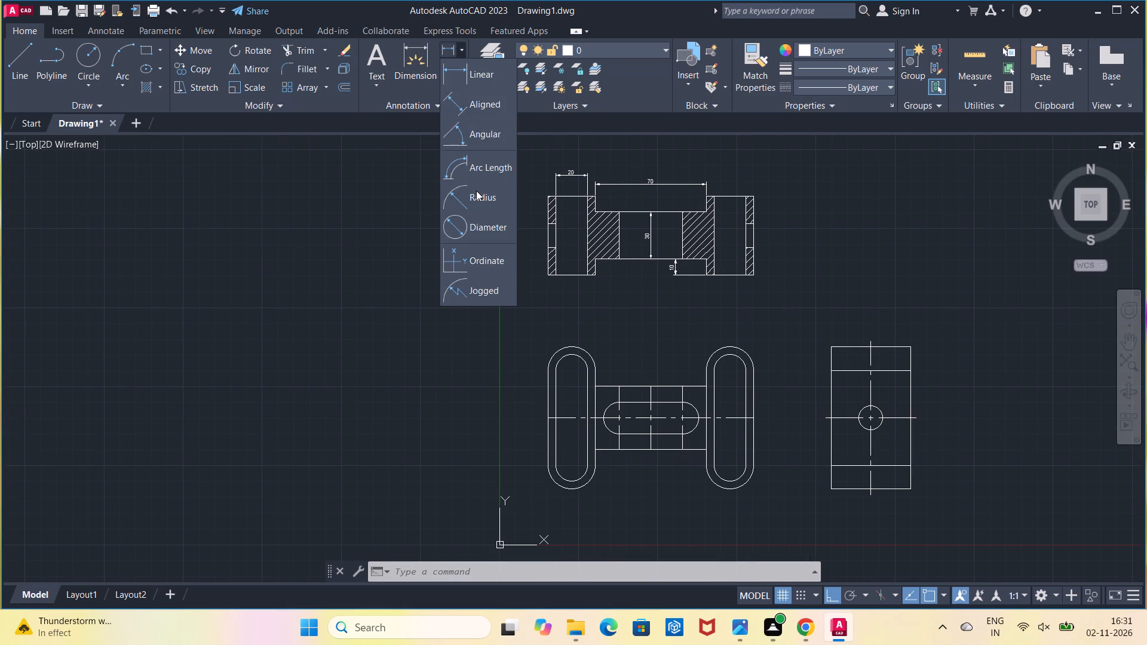
{"action": "left_click", "coordinate": [476, 191]}
{"action": "left_click", "coordinate": [729, 345]}
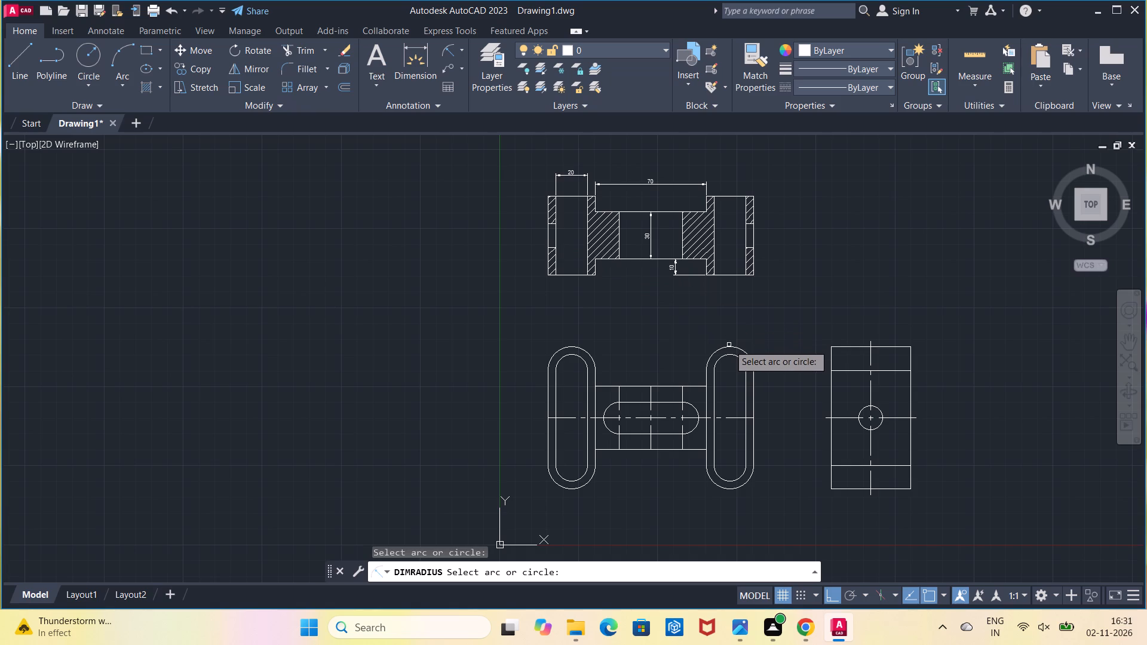
{"action": "left_click", "coordinate": [729, 346]}
{"action": "left_click", "coordinate": [732, 328]}
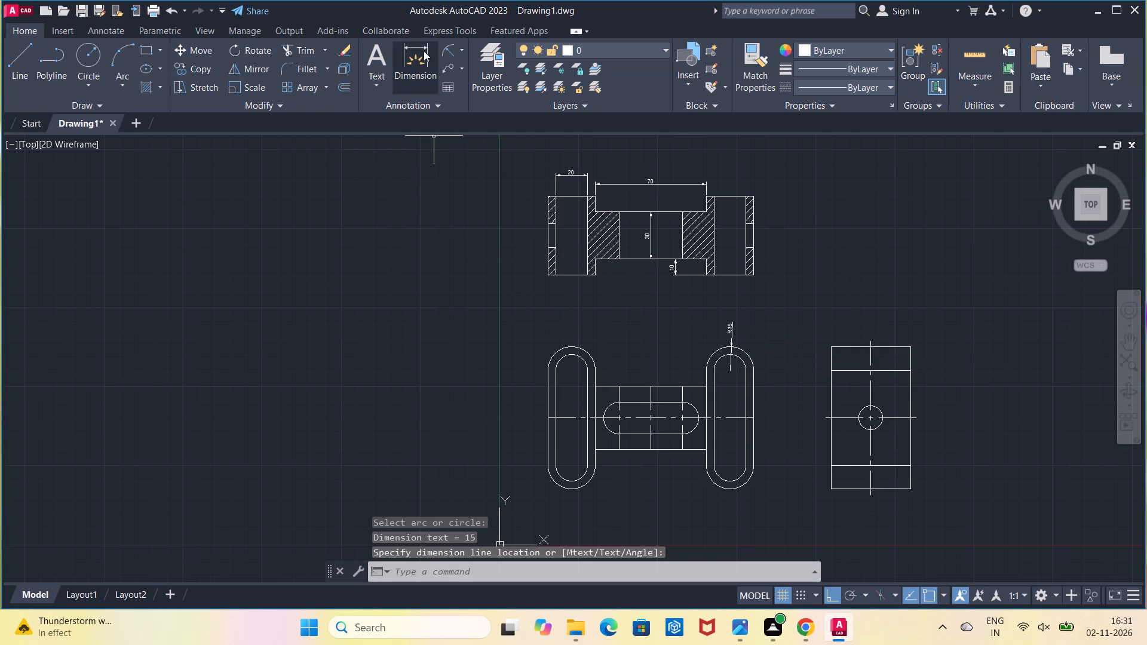
Add a radius dimension to the top inner arc of the front view's left rounded end, placed above and outside it.
{"action": "left_click", "coordinate": [443, 54]}
{"action": "left_click", "coordinate": [560, 363]}
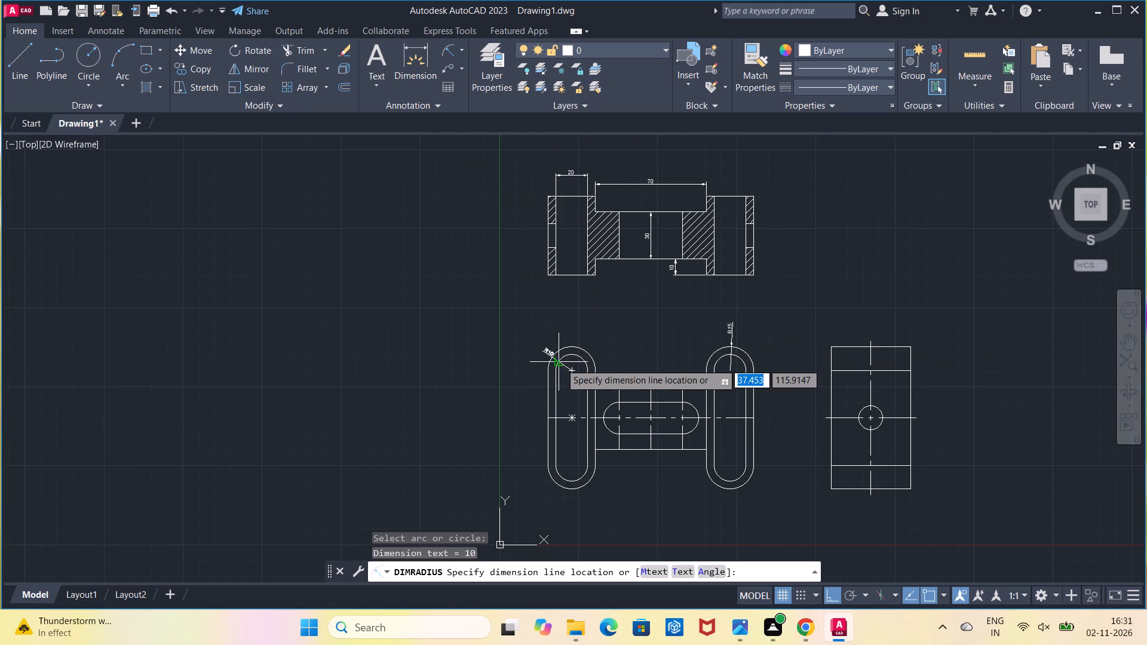
{"action": "left_click", "coordinate": [541, 325]}
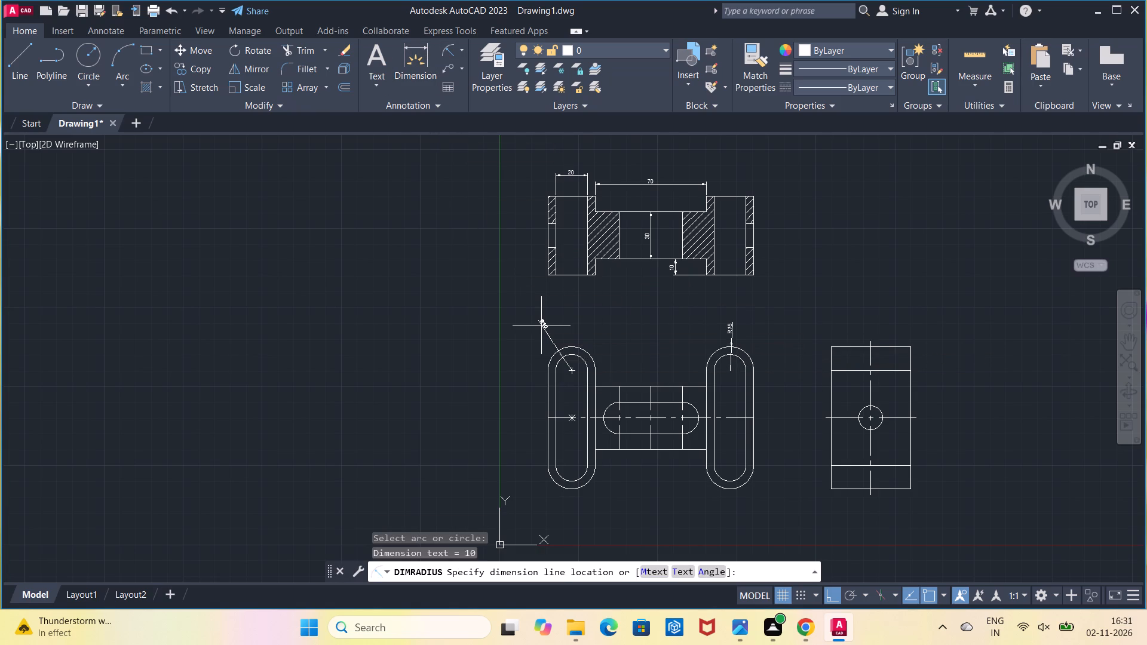
Add a vertical linear dimension in the front view from the horizontal centreline to the web's top edge, left of the middle line.
{"action": "scroll", "coordinate": [679, 447], "scroll_direction": "up", "scroll_amount": 1}
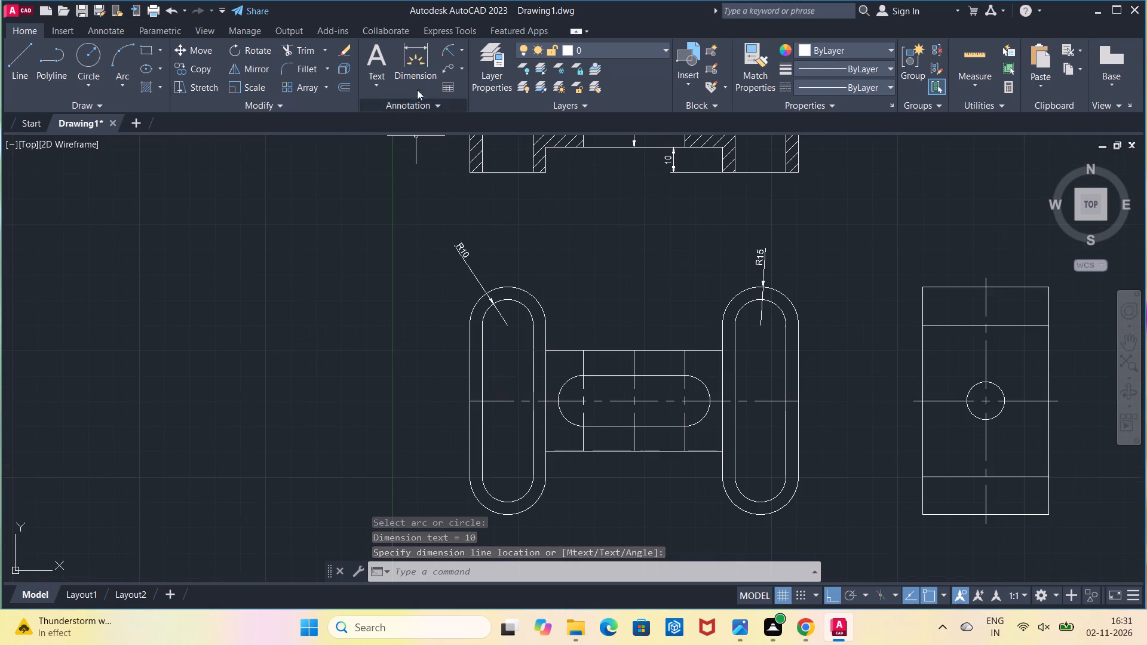
{"action": "left_click", "coordinate": [457, 53]}
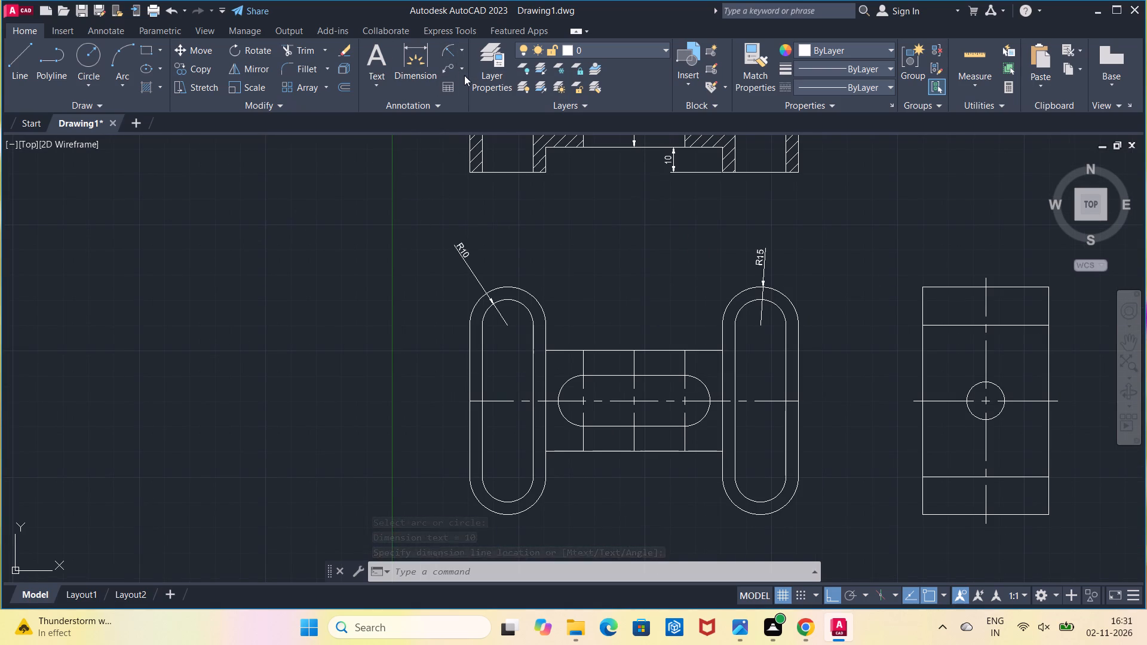
{"action": "left_click", "coordinate": [463, 52]}
{"action": "left_click", "coordinate": [462, 68]}
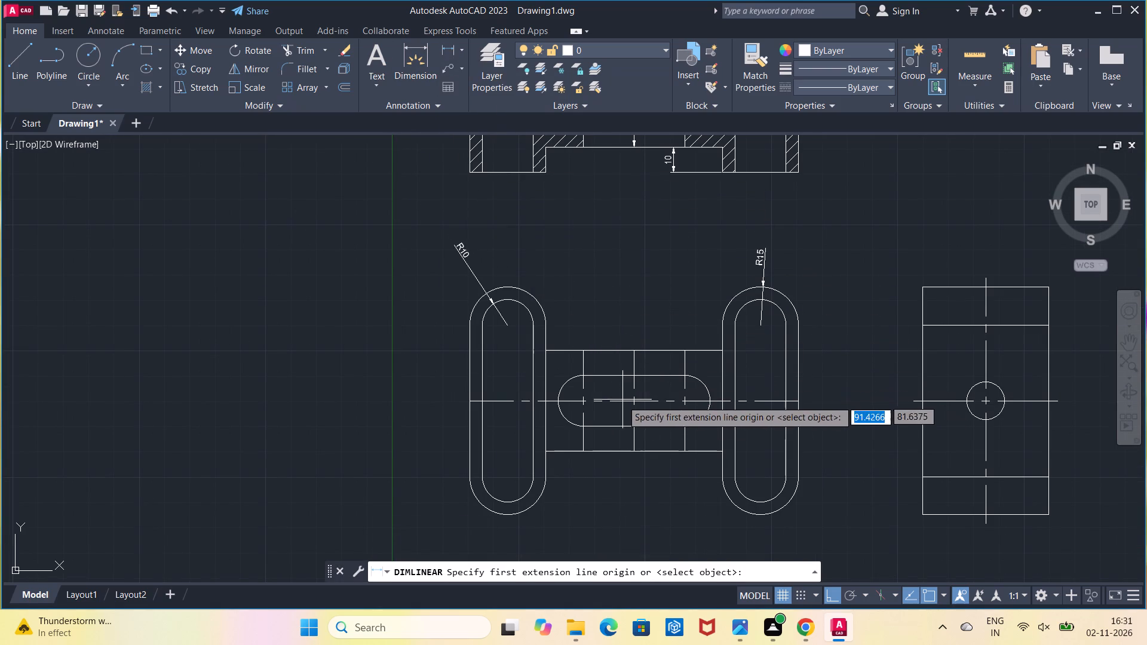
{"action": "left_click_drag", "start_coordinate": [621, 401], "coordinate": [624, 388]}
{"action": "left_click", "coordinate": [623, 352]}
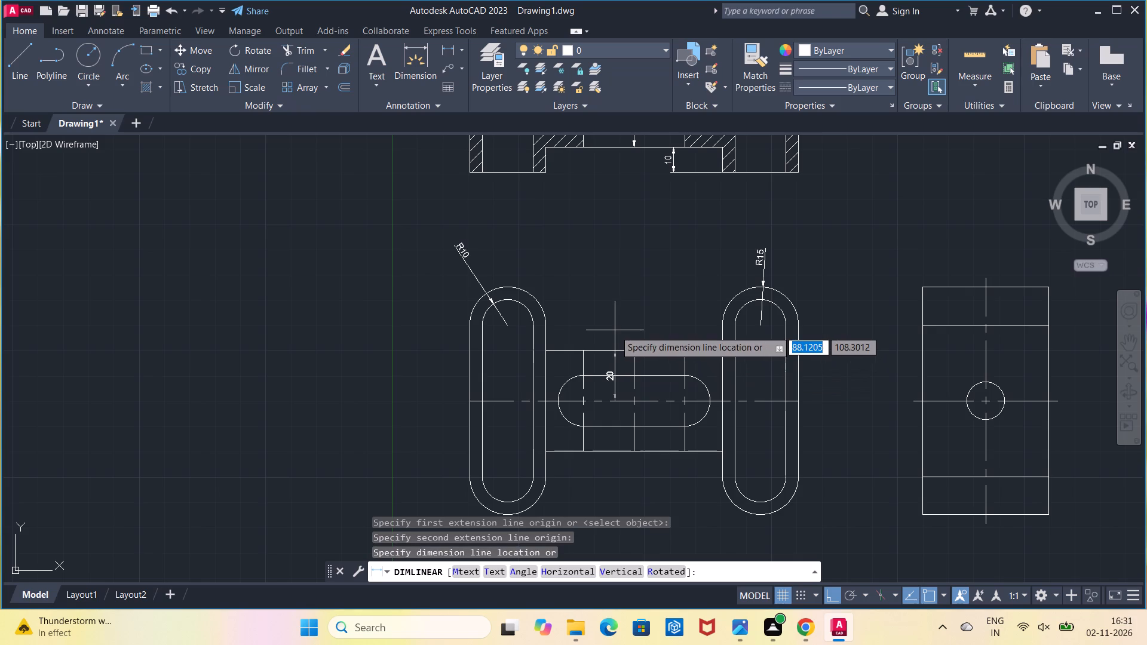
{"action": "left_click", "coordinate": [615, 330]}
Add a horizontal linear dimension below the front view's web for the distance between its two outer vertical lines.
{"action": "left_click_drag", "start_coordinate": [445, 44], "coordinate": [458, 94]}
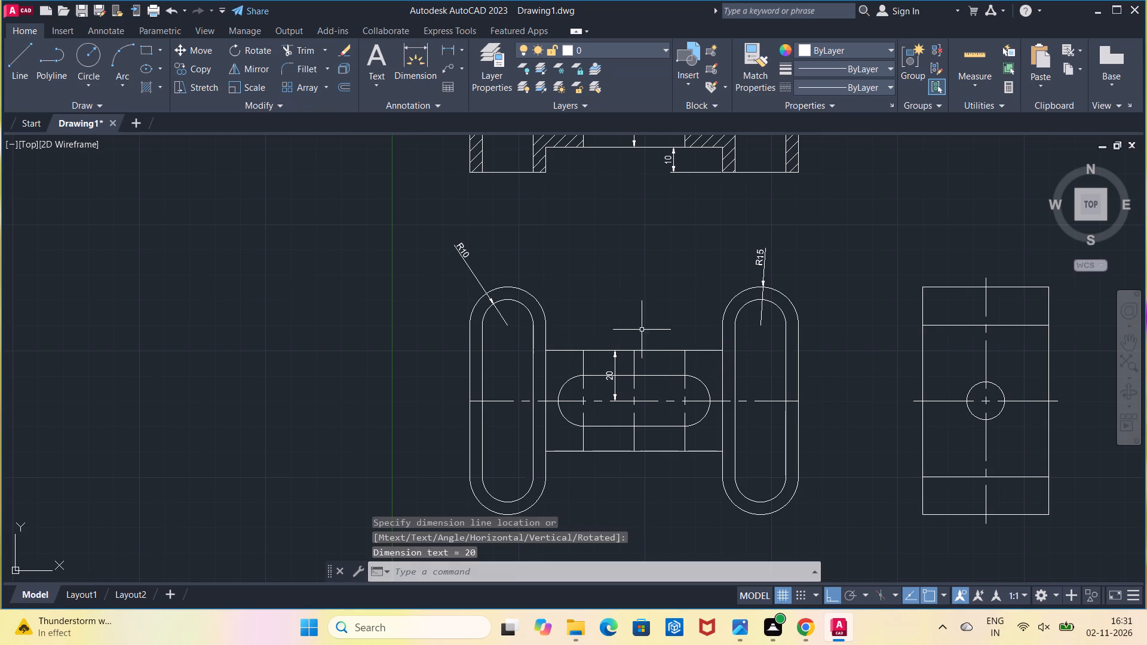
{"action": "left_click", "coordinate": [441, 48]}
{"action": "left_click", "coordinate": [583, 449]}
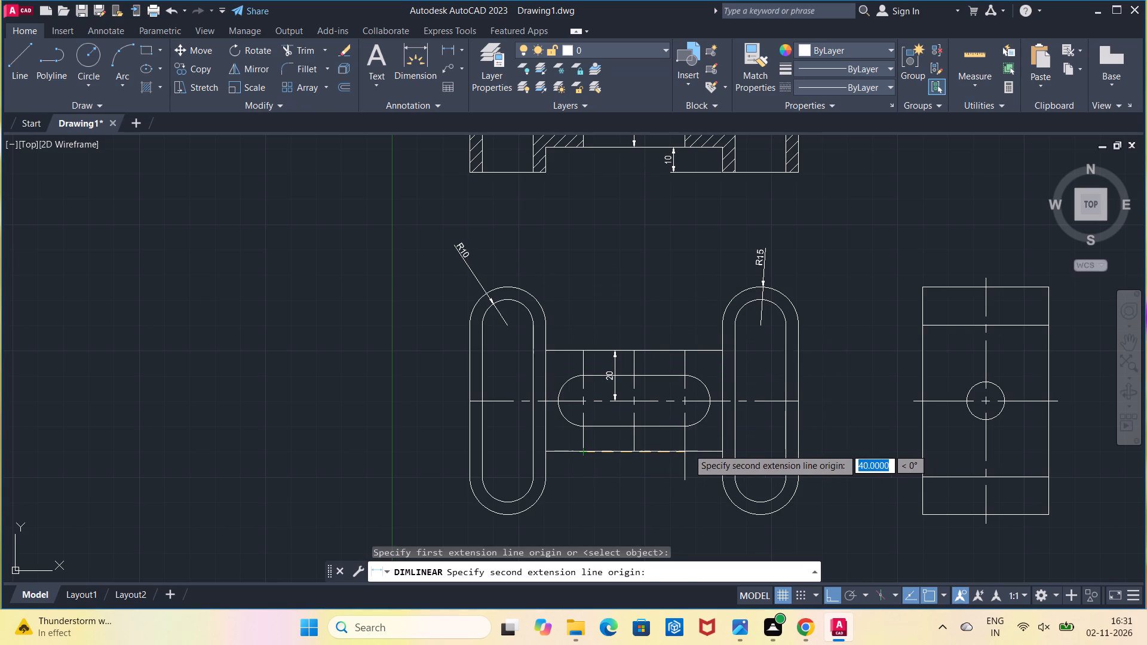
{"action": "left_click", "coordinate": [688, 449]}
{"action": "left_click", "coordinate": [685, 474]}
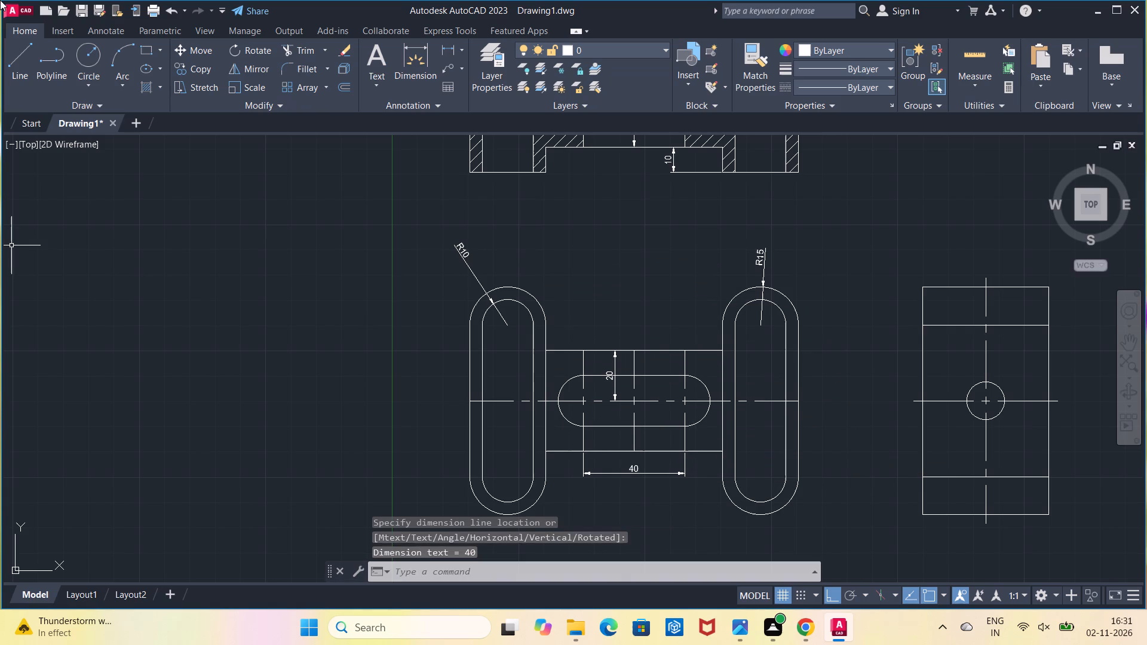
Add a vertical linear dimension for the front view web's full height, placed inside the right rounded end.
{"action": "left_click", "coordinate": [445, 52]}
{"action": "left_click", "coordinate": [688, 348]}
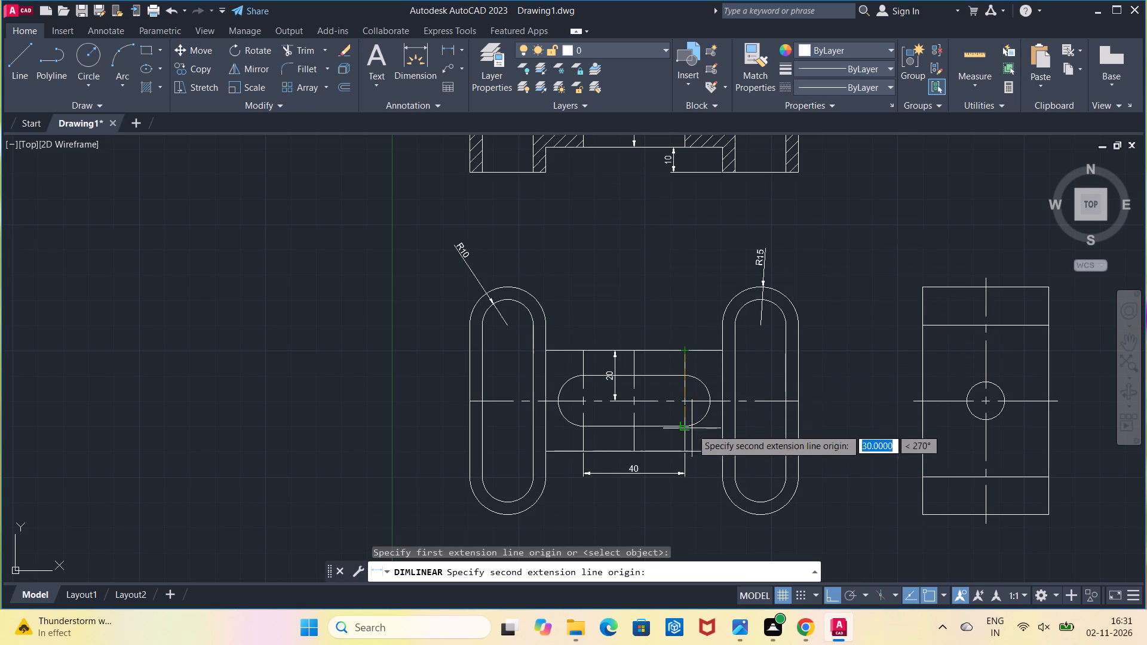
{"action": "left_click", "coordinate": [686, 451]}
{"action": "left_click", "coordinate": [765, 450]}
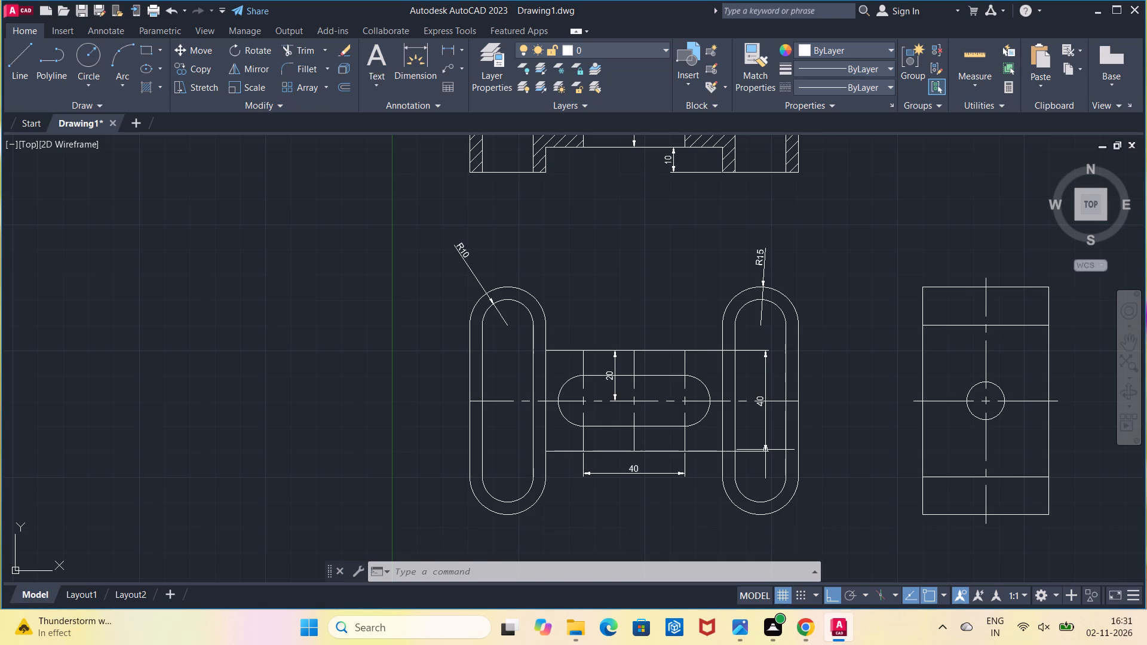
Add a vertical linear dimension for the side view's overall height, placed to its right.
{"action": "scroll", "coordinate": [860, 423], "scroll_direction": "down", "scroll_amount": 1}
{"action": "middle_click_drag", "start_coordinate": [860, 423], "coordinate": [841, 425]}
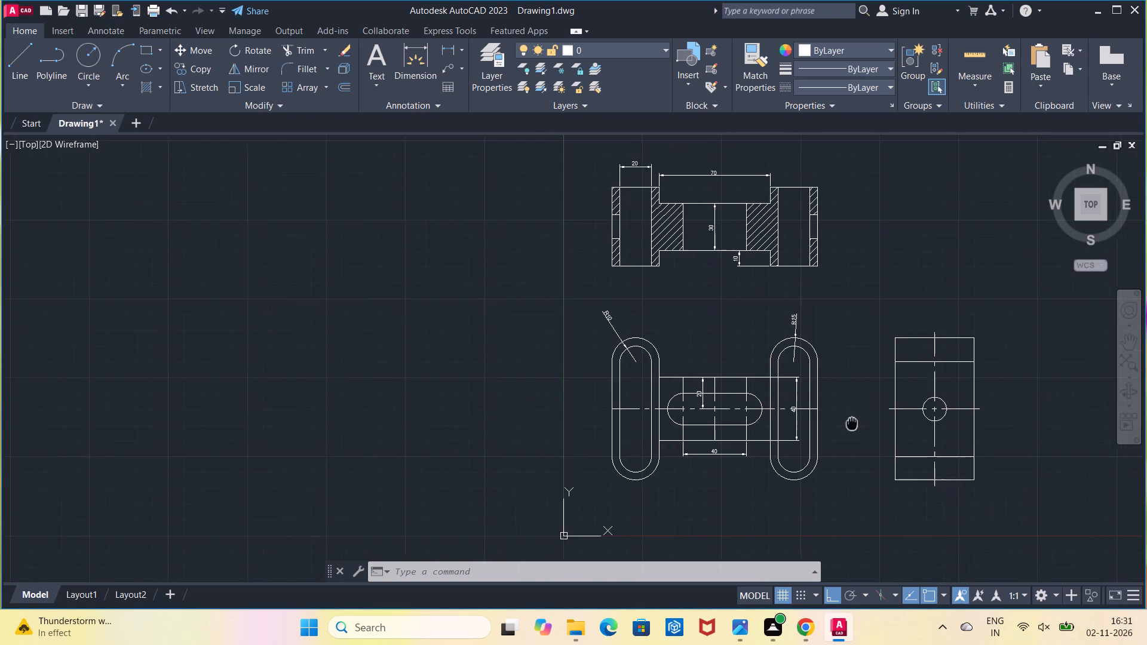
{"action": "middle_click_drag", "start_coordinate": [841, 425], "coordinate": [576, 435]}
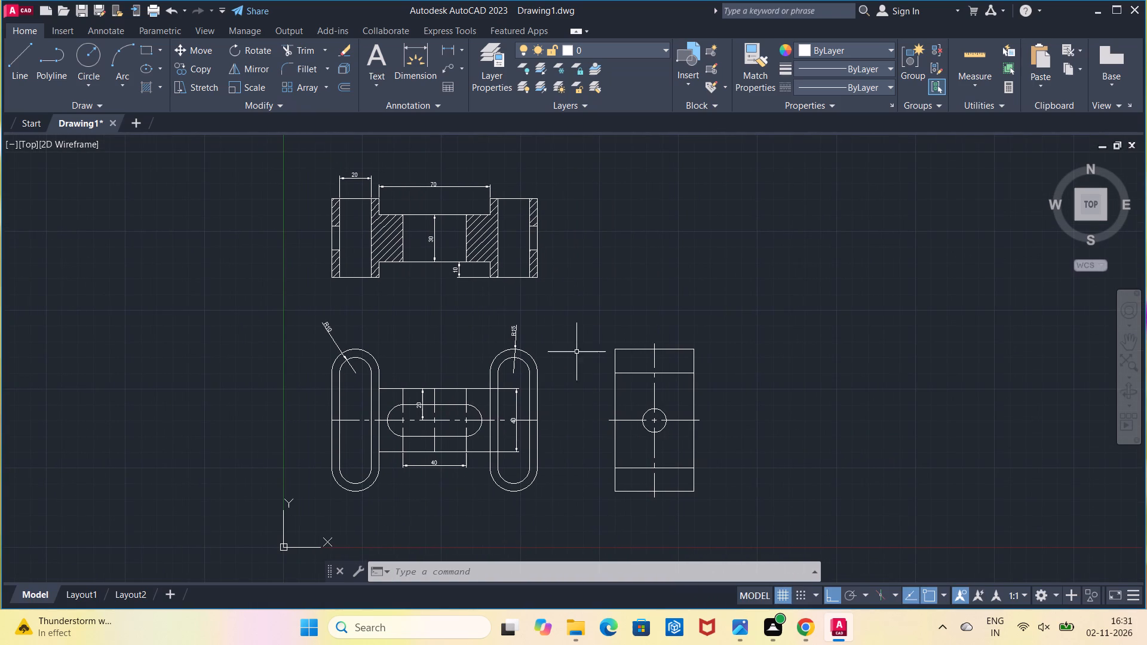
{"action": "left_click", "coordinate": [450, 48]}
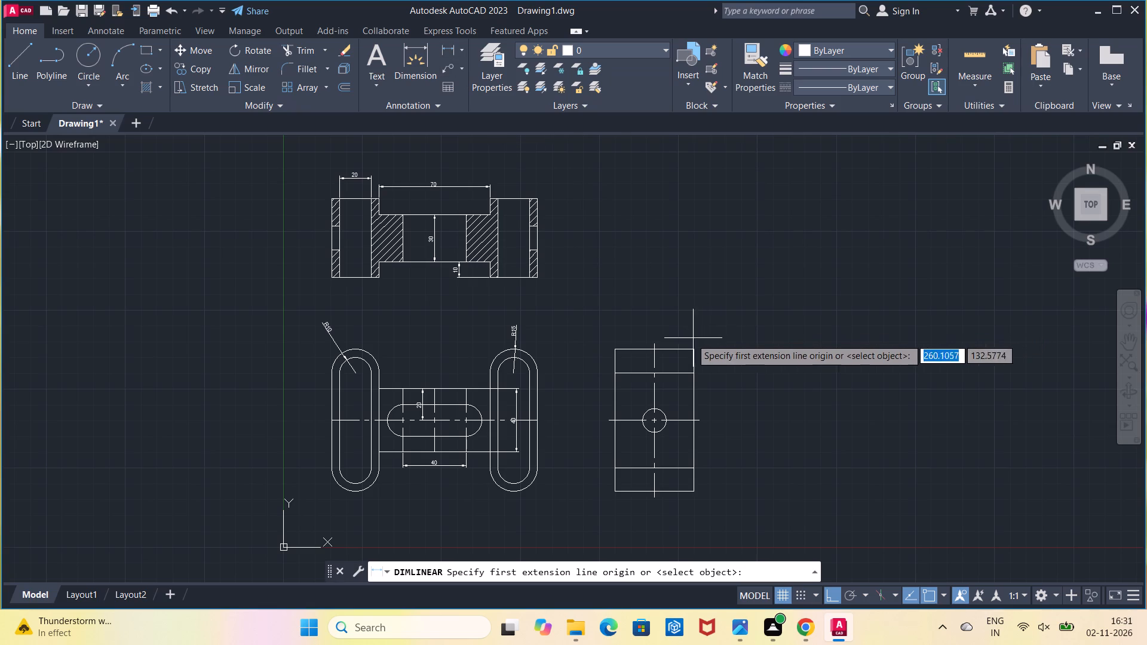
{"action": "left_click", "coordinate": [693, 344]}
{"action": "left_click", "coordinate": [694, 497]}
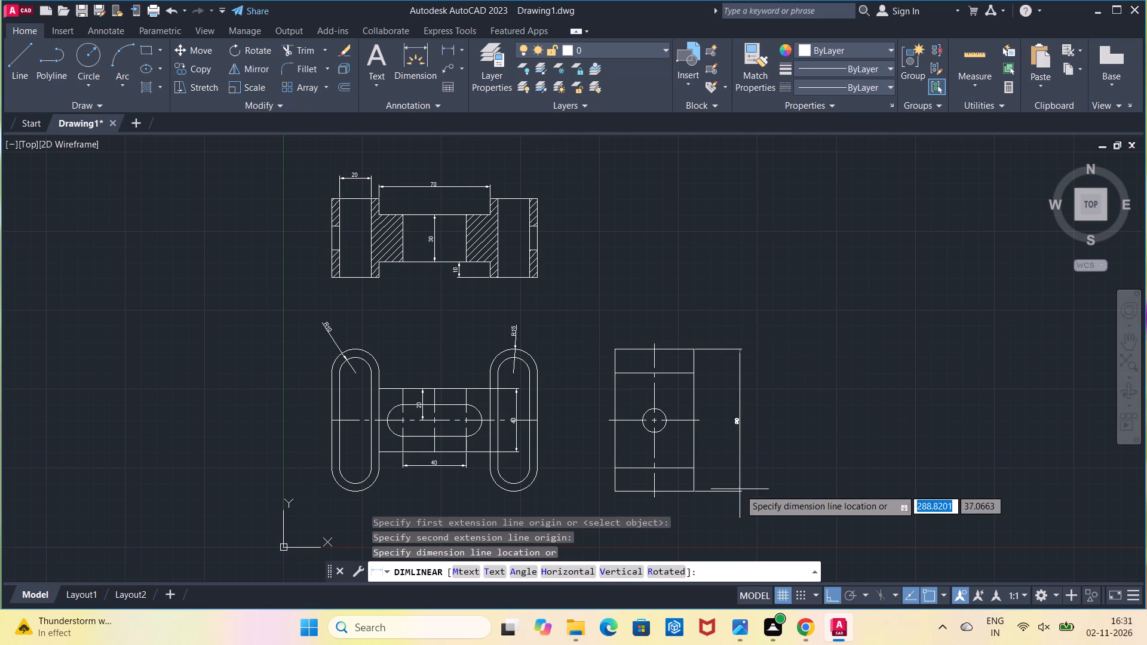
{"action": "left_click", "coordinate": [740, 489]}
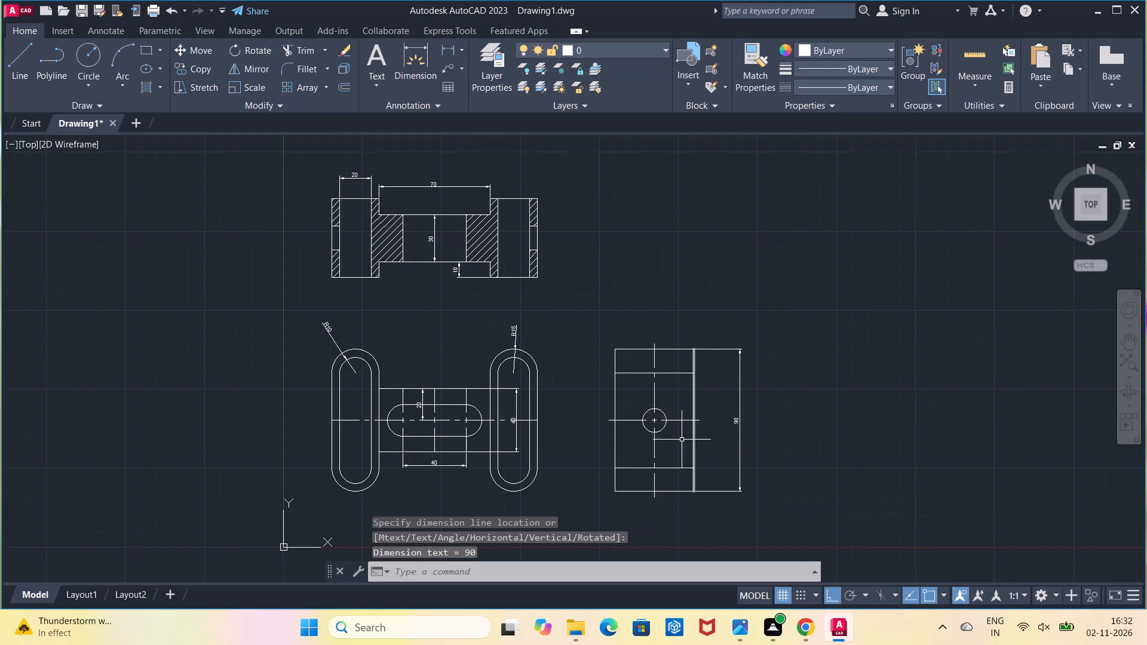
Add a vertical linear dimension from the side view's horizontal centreline to its bottom edge, between the view and the overall height dimension.
{"action": "left_click", "coordinate": [450, 51]}
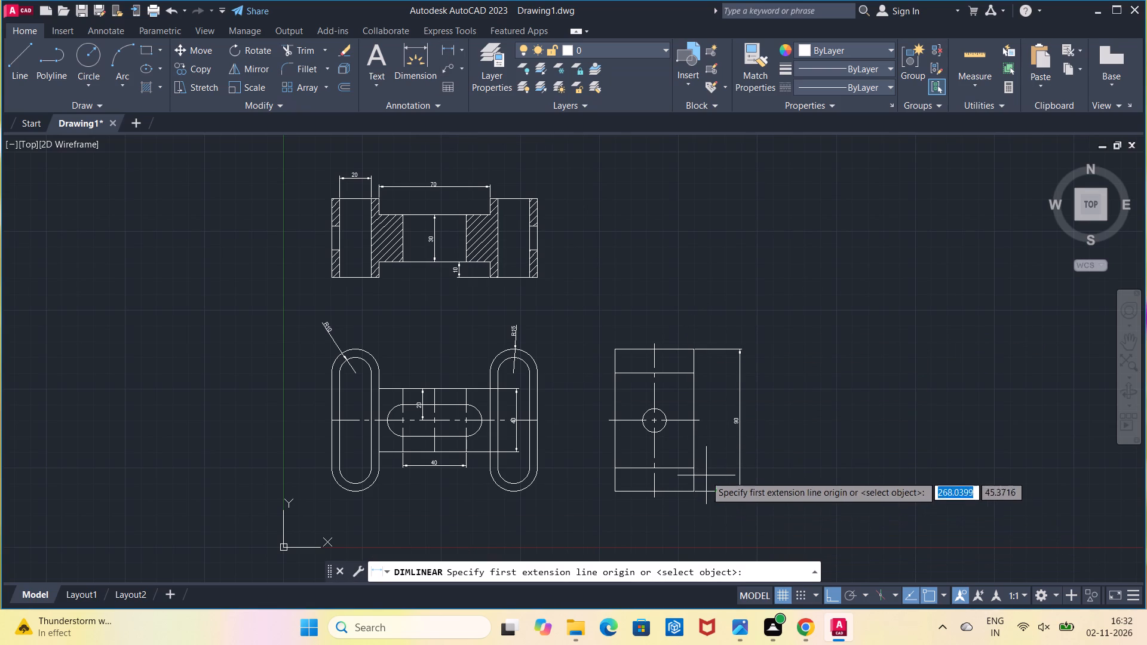
{"action": "left_click", "coordinate": [689, 419]}
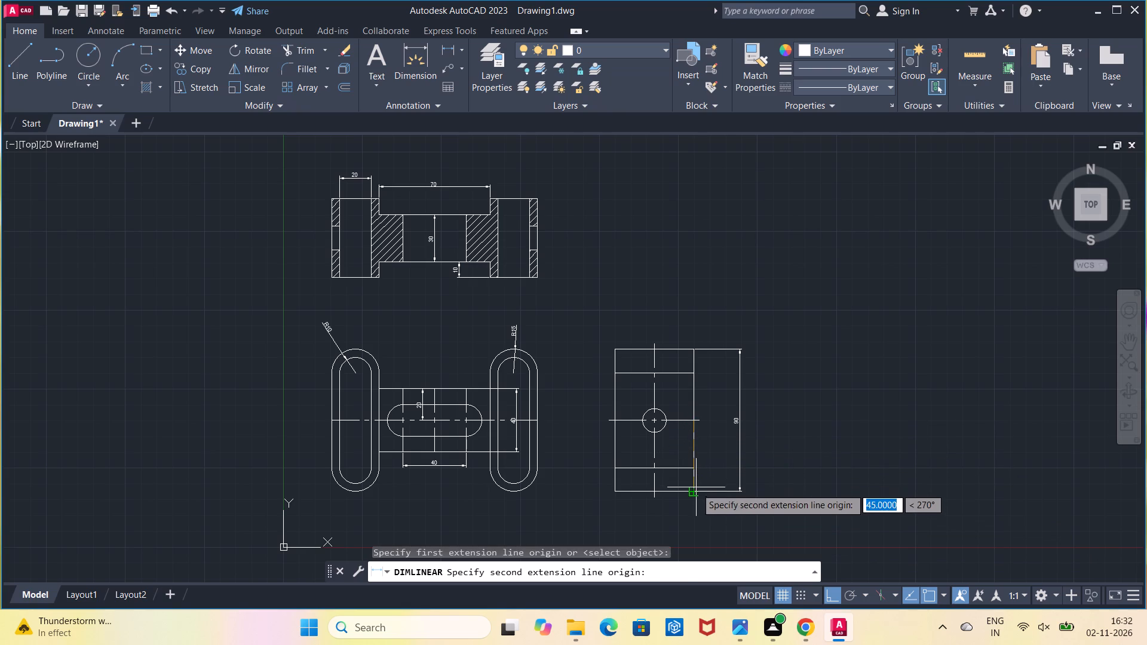
{"action": "left_click", "coordinate": [696, 488]}
{"action": "left_click", "coordinate": [716, 484]}
Add a horizontal linear dimension below the front view for its overall width across the two rounded ends.
{"action": "scroll", "coordinate": [702, 518], "scroll_direction": "up", "scroll_amount": 1}
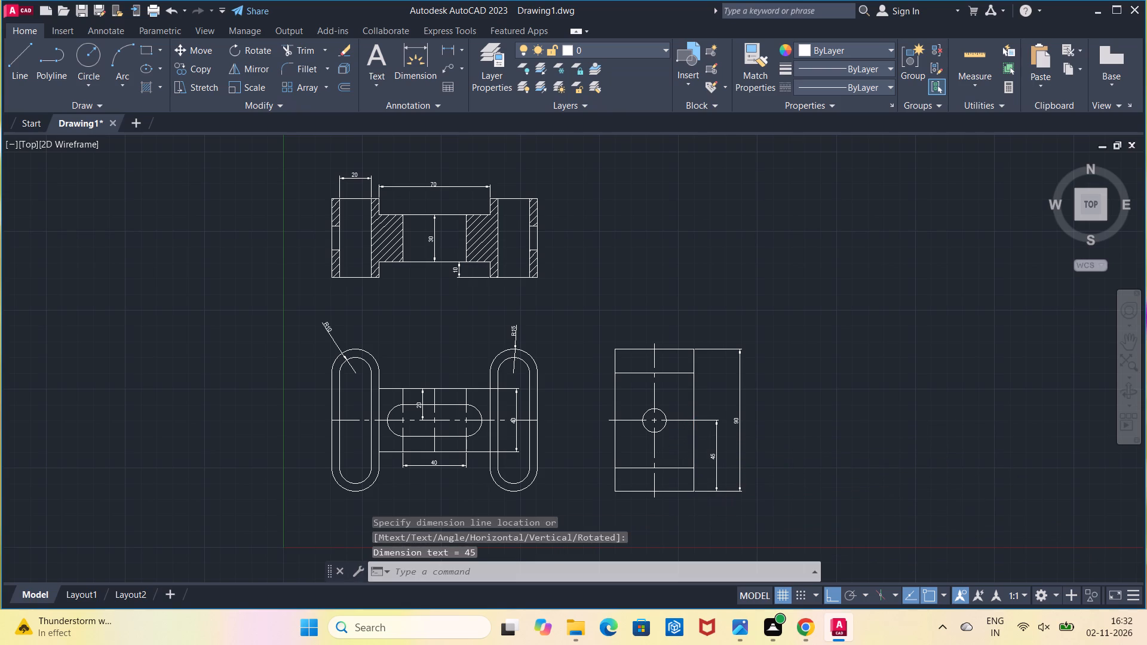
{"action": "middle_click_drag", "start_coordinate": [702, 518], "coordinate": [732, 490]}
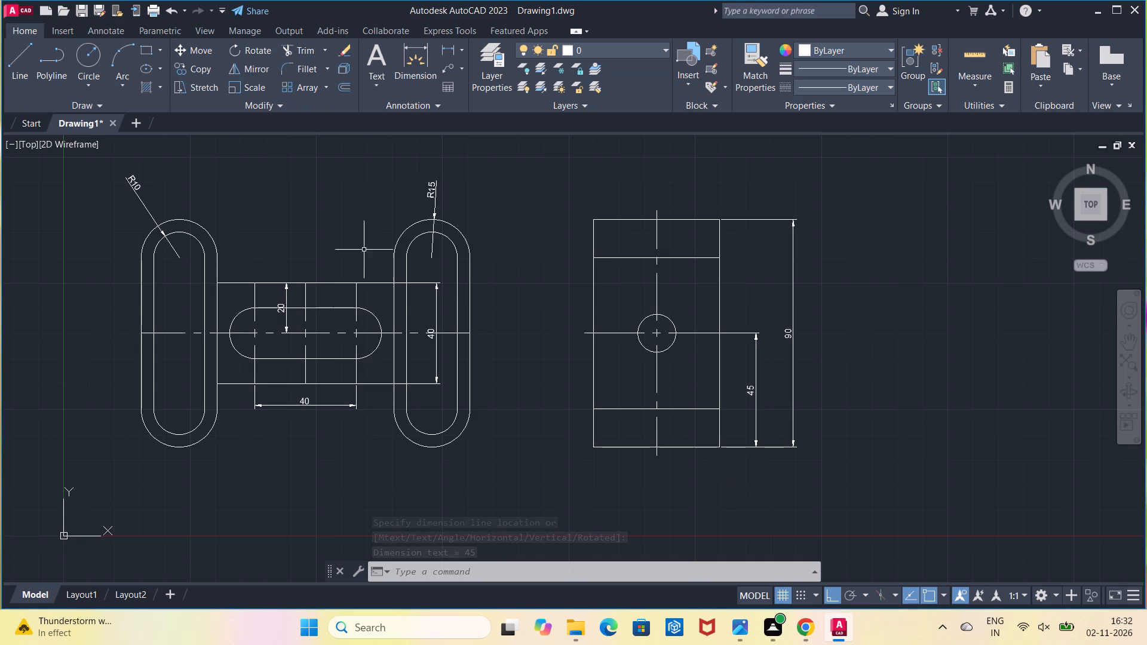
{"action": "left_click", "coordinate": [443, 50]}
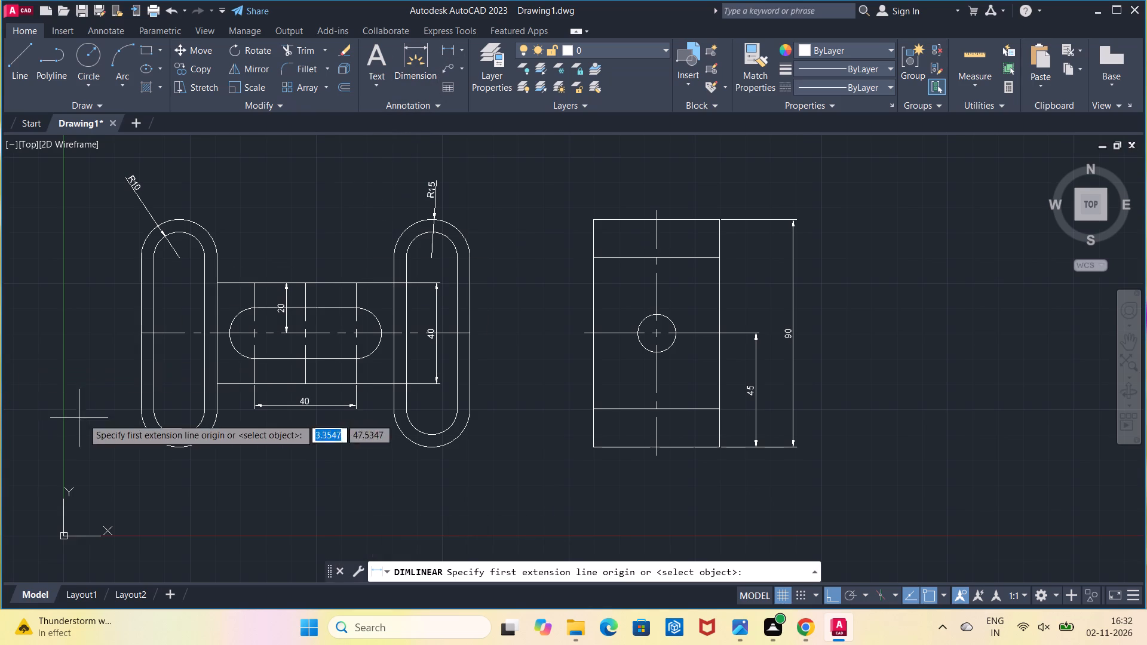
{"action": "left_click", "coordinate": [134, 408]}
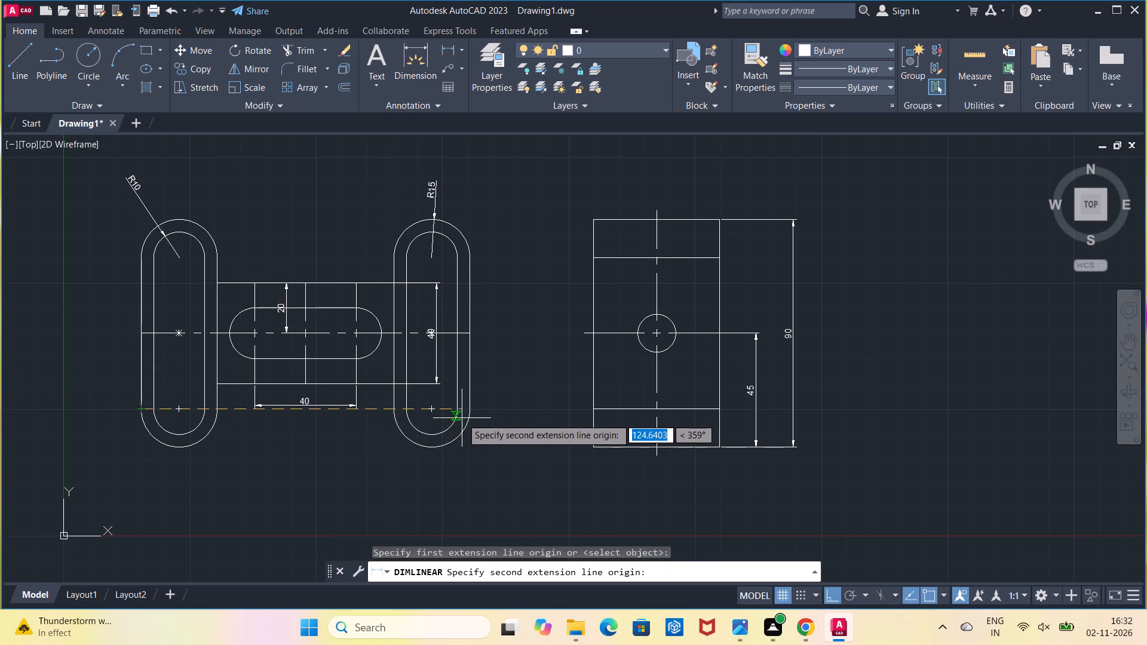
{"action": "left_click", "coordinate": [468, 412]}
{"action": "left_click", "coordinate": [465, 469]}
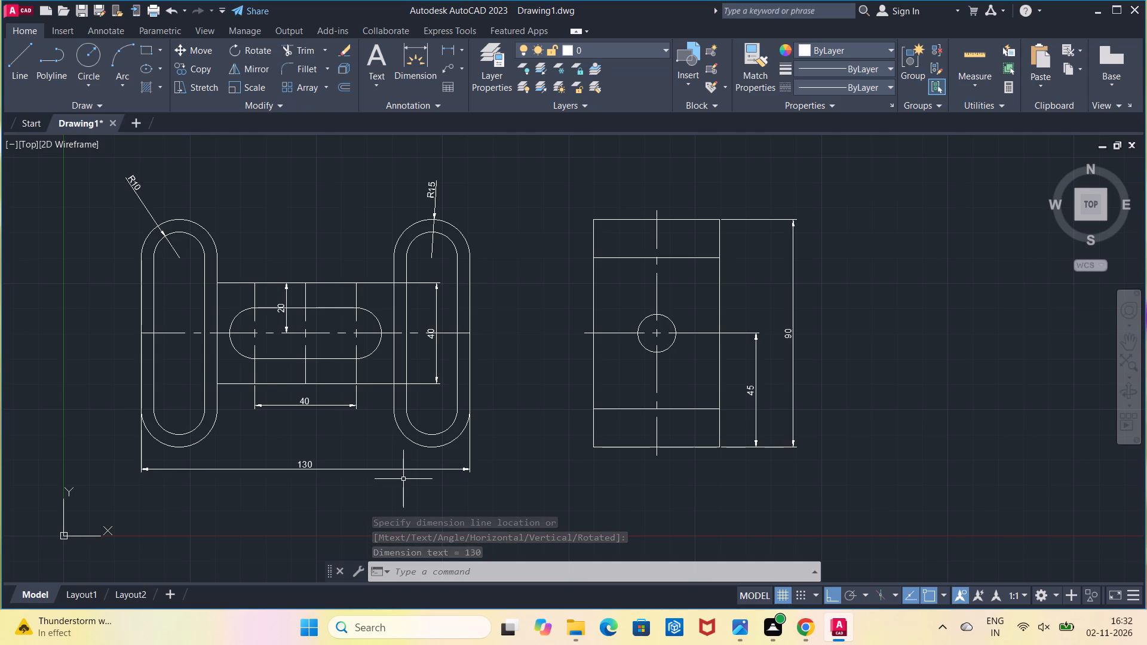
Add a horizontal linear dimension below the side view for its overall width between the bottom corners.
{"action": "left_click", "coordinate": [446, 49]}
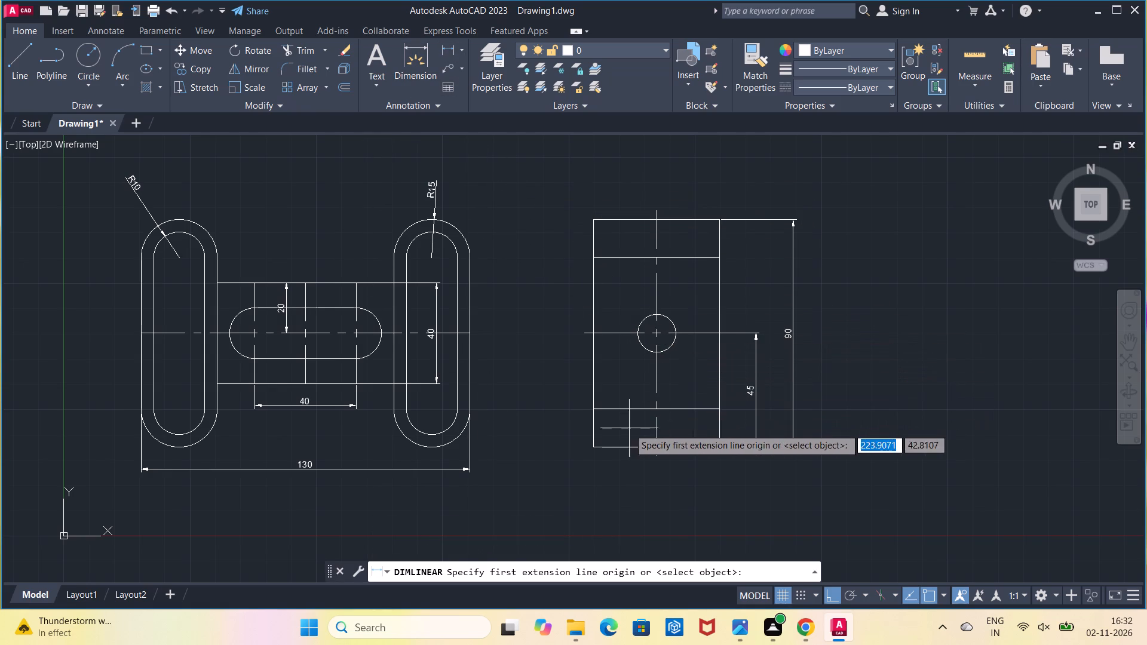
{"action": "left_click", "coordinate": [597, 447]}
{"action": "left_click", "coordinate": [718, 446]}
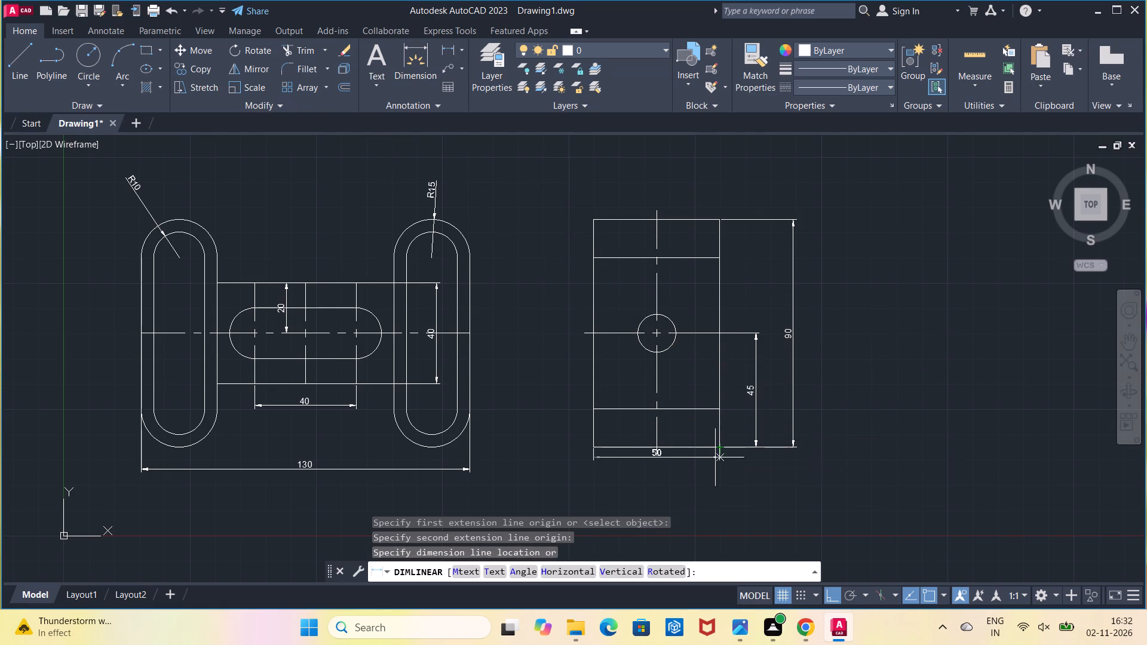
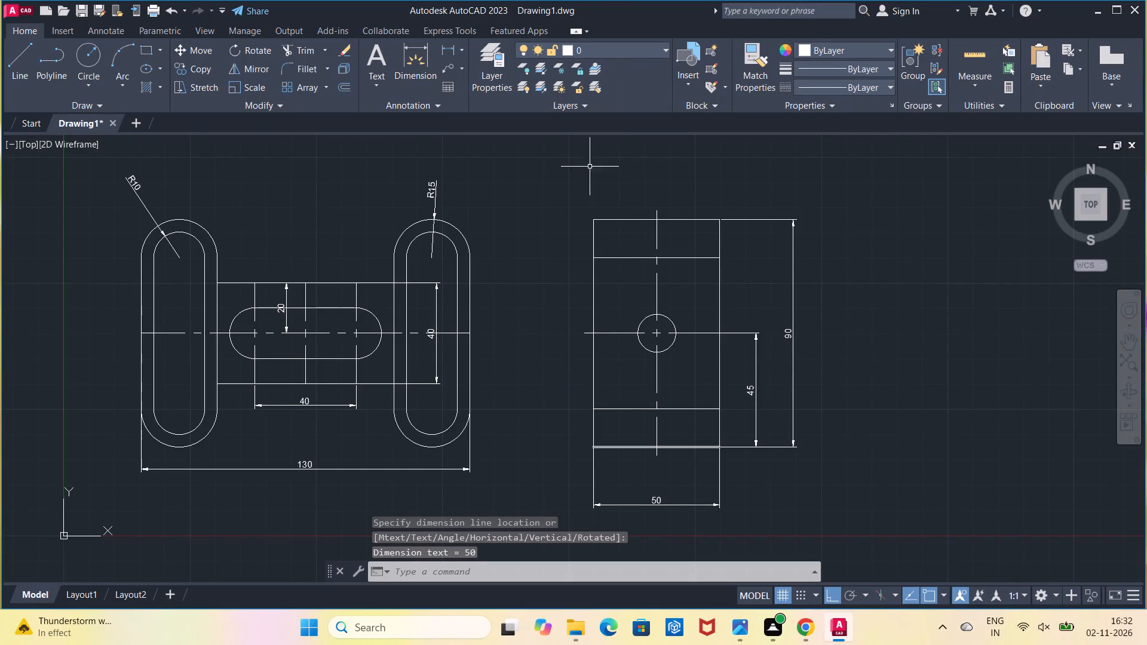
Add a horizontal linear dimension from the side view's vertical centreline to its right edge, between the view and the overall width dimension.
{"action": "left_click", "coordinate": [446, 54]}
{"action": "left_click", "coordinate": [660, 335]}
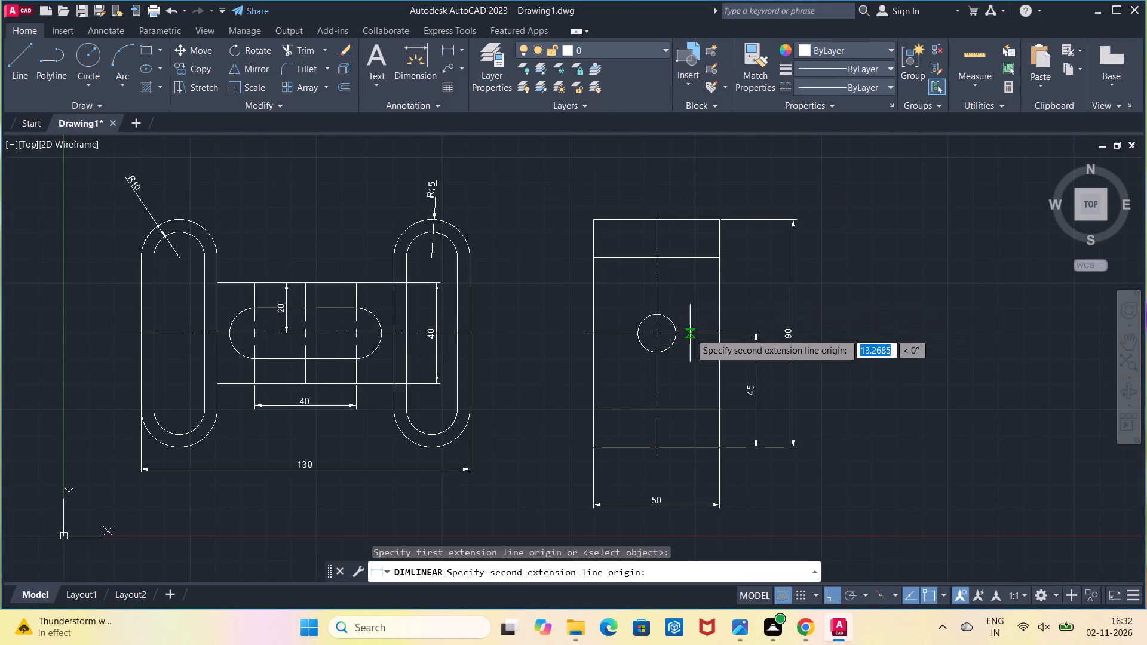
{"action": "left_click", "coordinate": [714, 333]}
{"action": "left_click", "coordinate": [687, 478]}
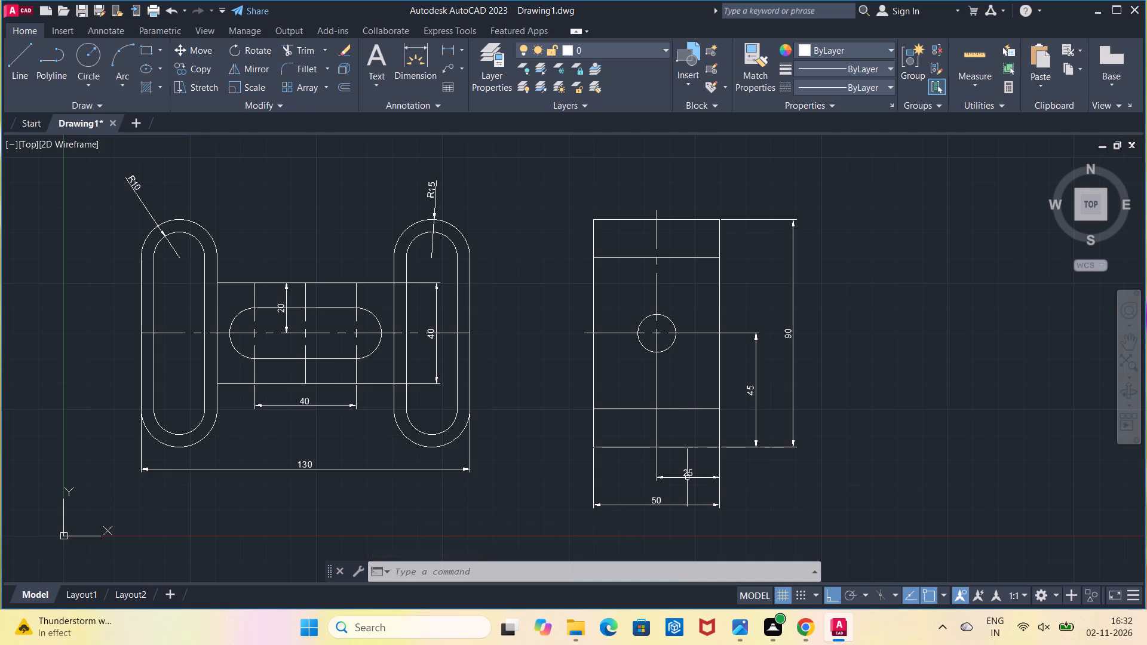
Select all three views with their dimensions and hatching, and run Join on the selection.
{"action": "scroll", "coordinate": [677, 465], "scroll_direction": "down", "scroll_amount": 2}
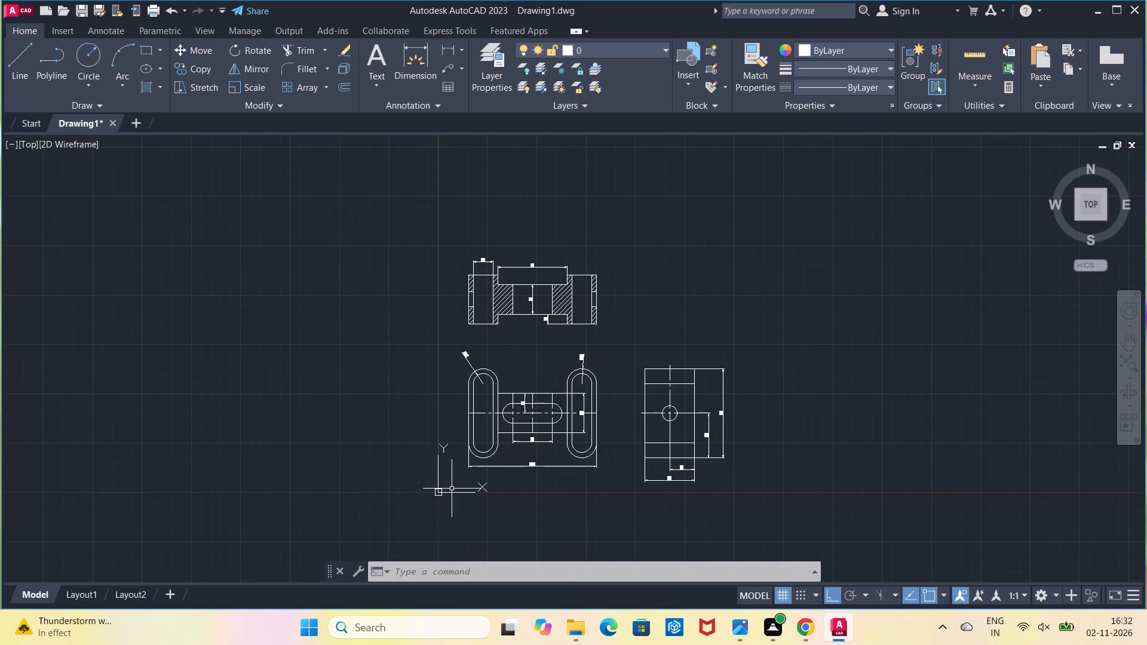
{"action": "left_click", "coordinate": [474, 565]}
{"action": "left_click", "coordinate": [442, 217]}
{"action": "left_click", "coordinate": [785, 492]}
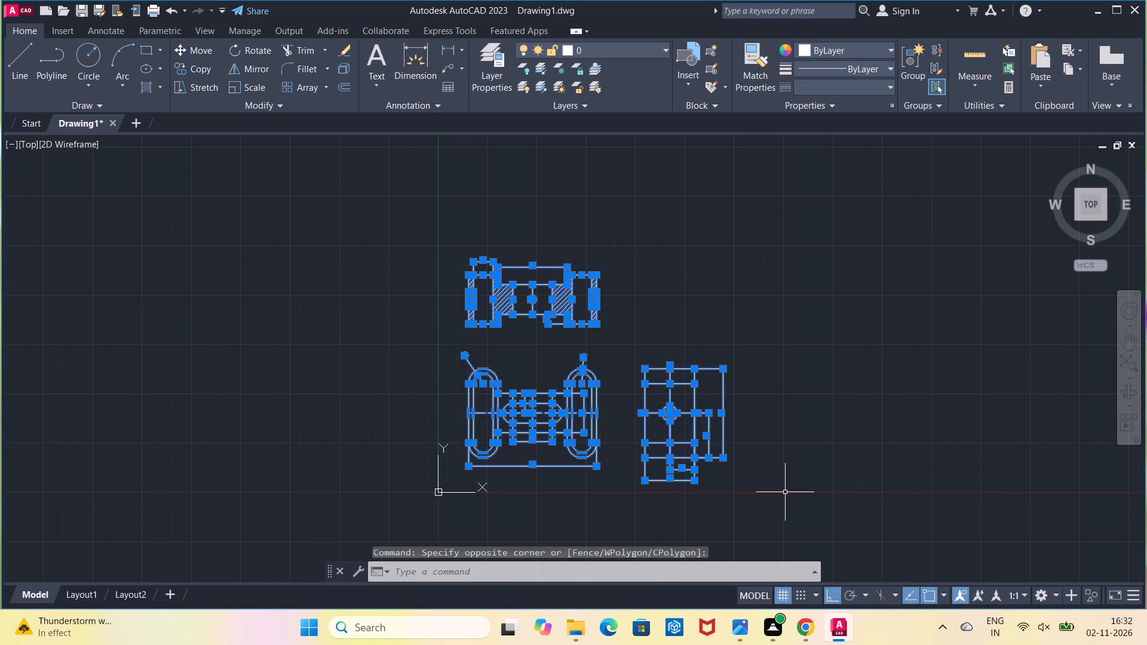
{"action": "type", "text": "joi"}
{"action": "left_click", "coordinate": [812, 524]}
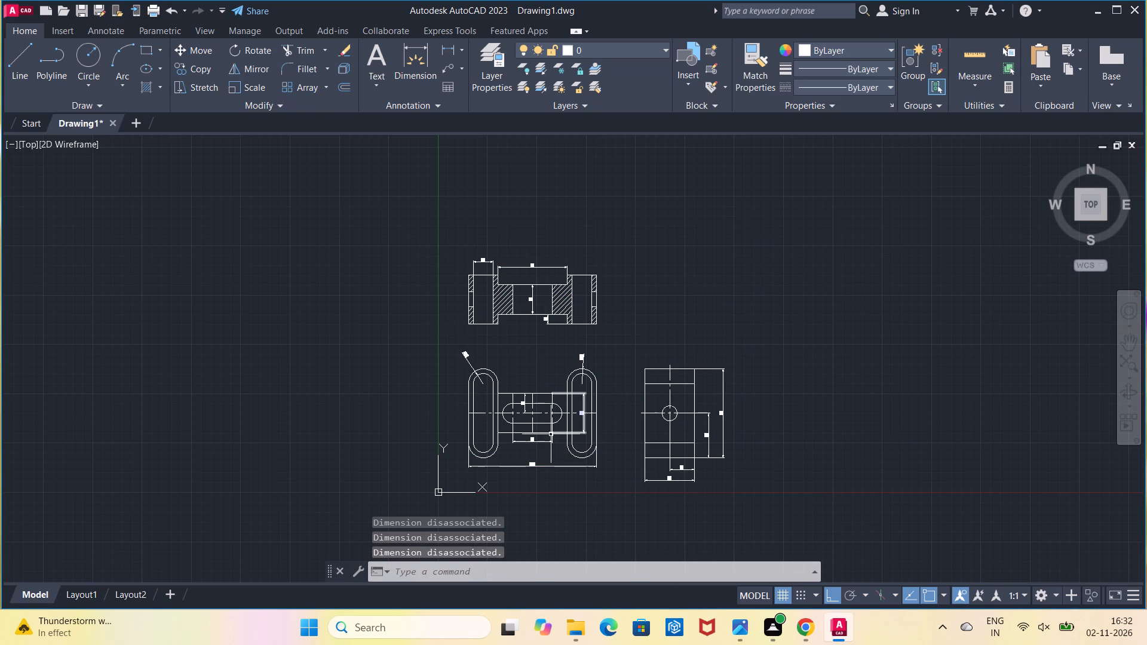
Set the drawing units' length precision to 0, with no decimal places.
{"action": "scroll", "coordinate": [468, 435], "scroll_direction": "up", "scroll_amount": 1}
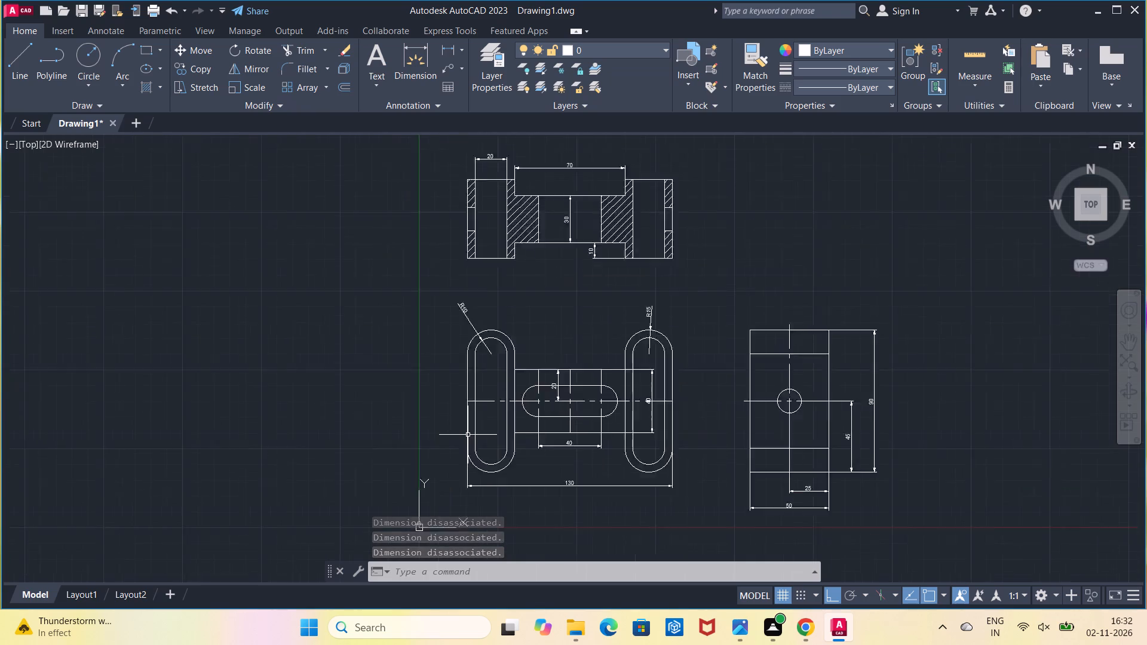
{"action": "scroll", "coordinate": [468, 435], "scroll_direction": "up", "scroll_amount": 1}
{"action": "scroll", "coordinate": [468, 435], "scroll_direction": "down", "scroll_amount": 2}
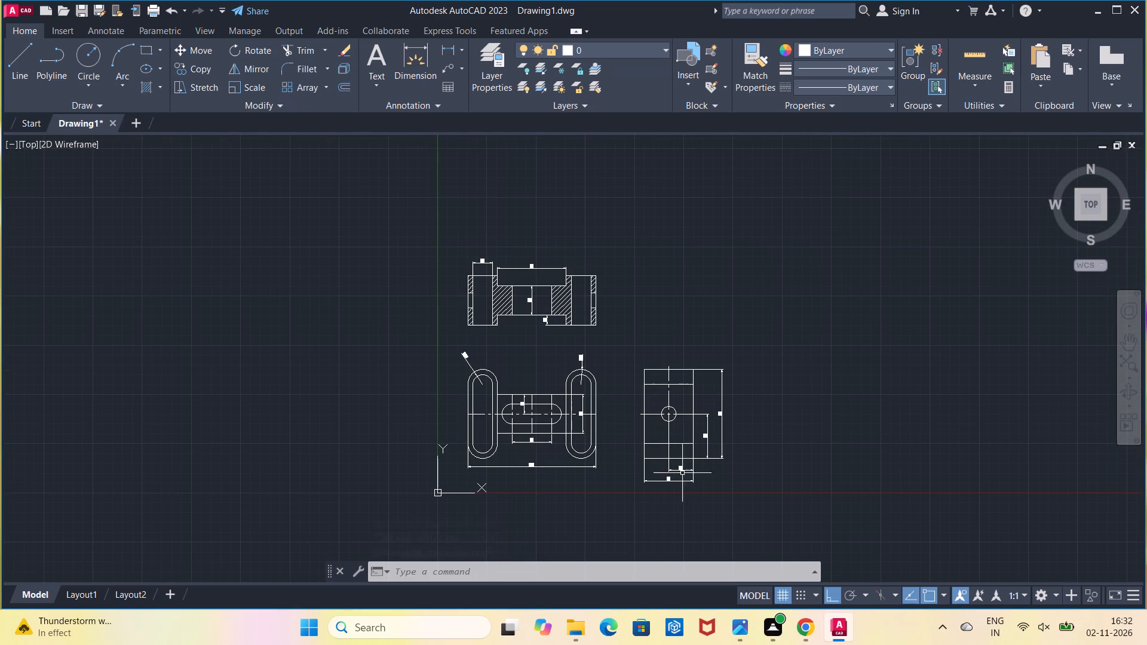
{"action": "left_click", "coordinate": [513, 567]}
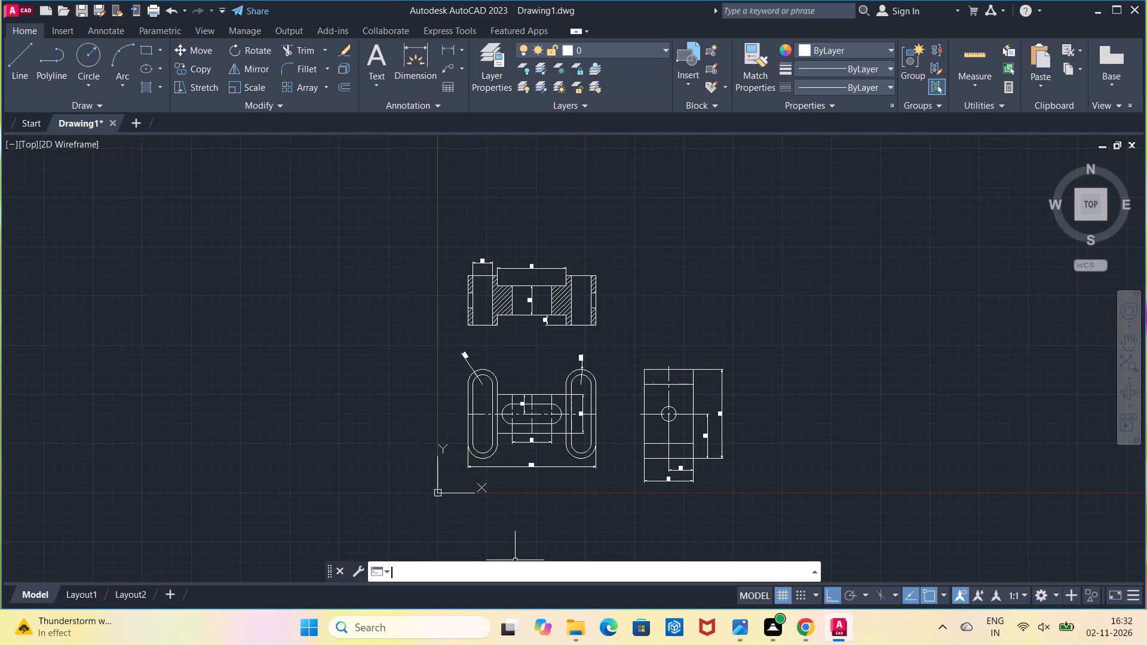
{"action": "key", "text": "d"}
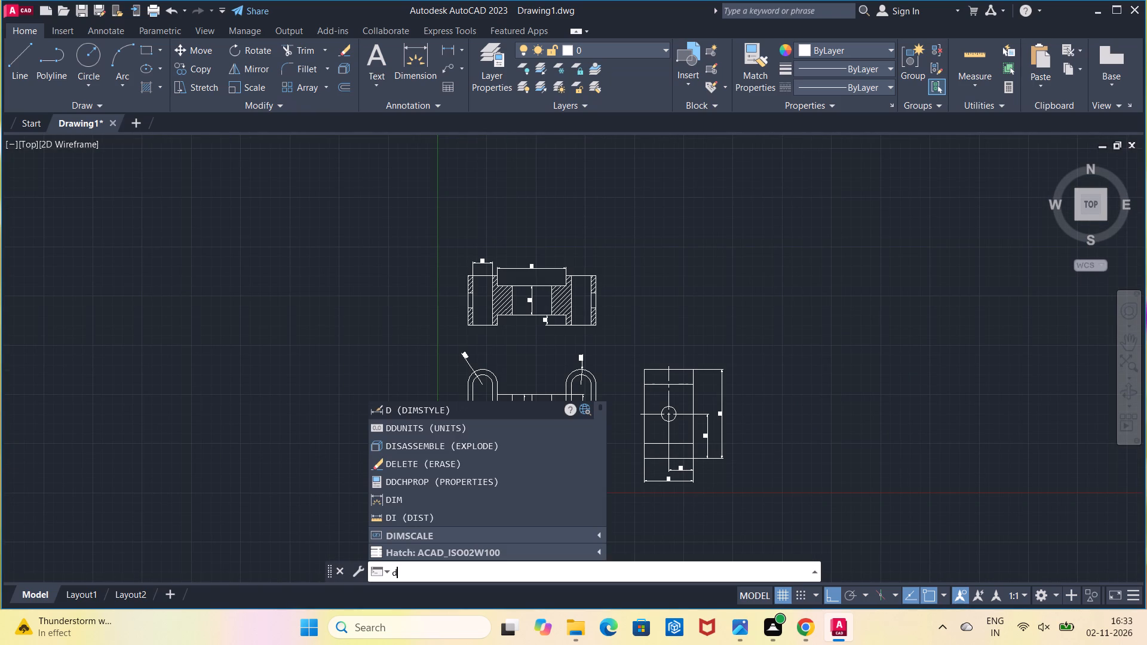
{"action": "key", "text": "BackSpace"}
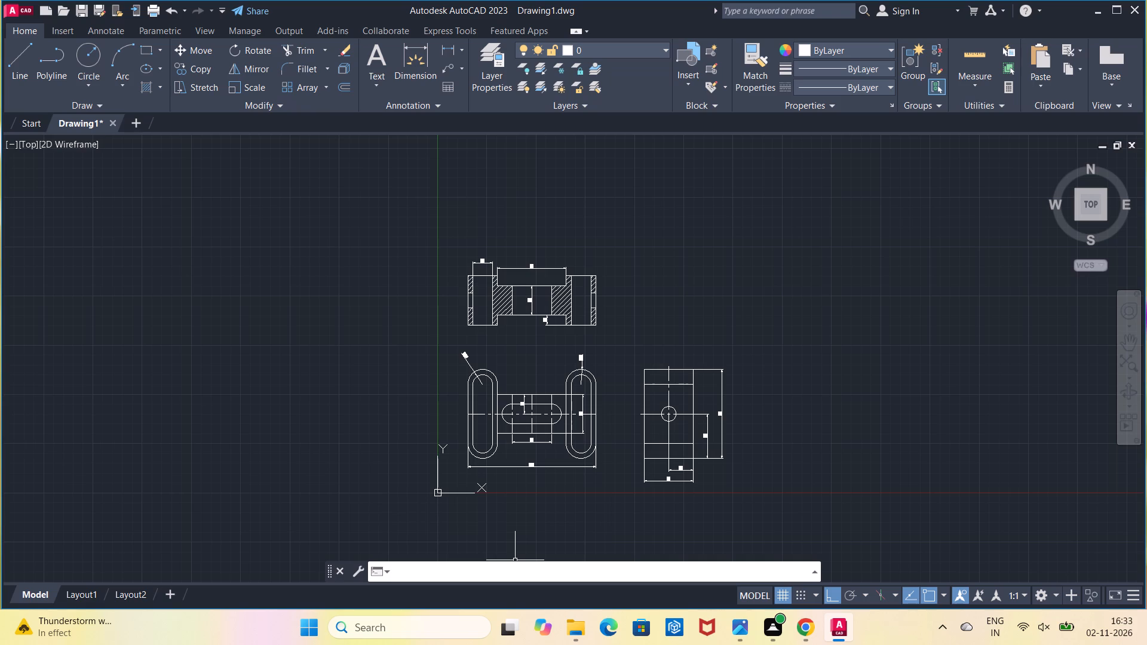
{"action": "type", "text": "unuit"}
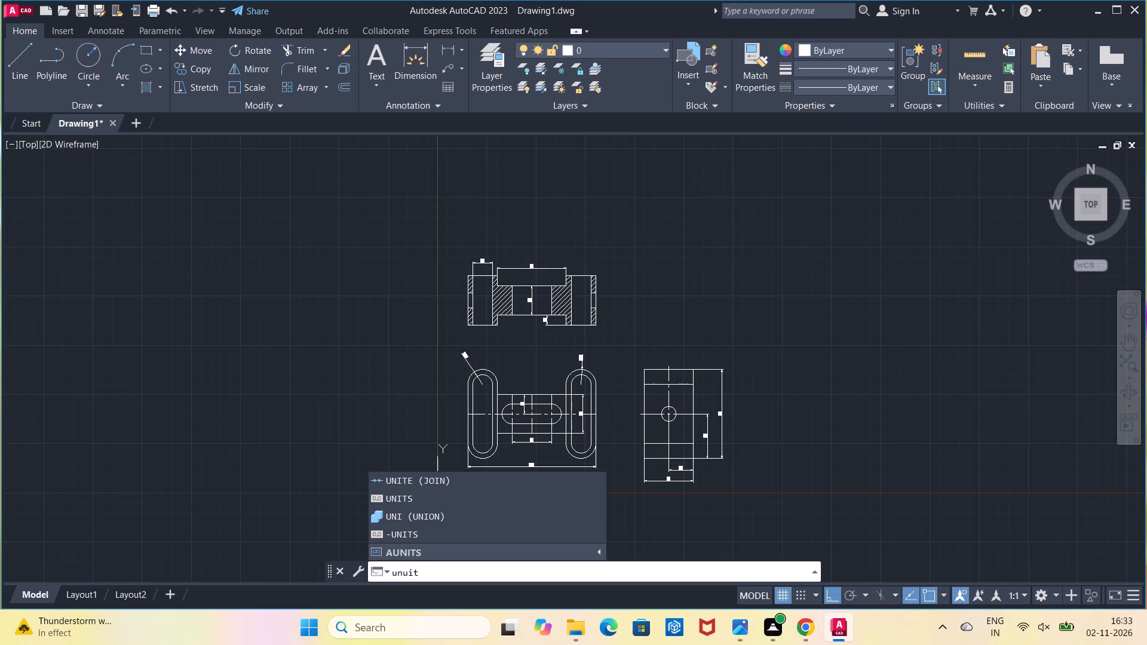
{"action": "left_click", "coordinate": [477, 497]}
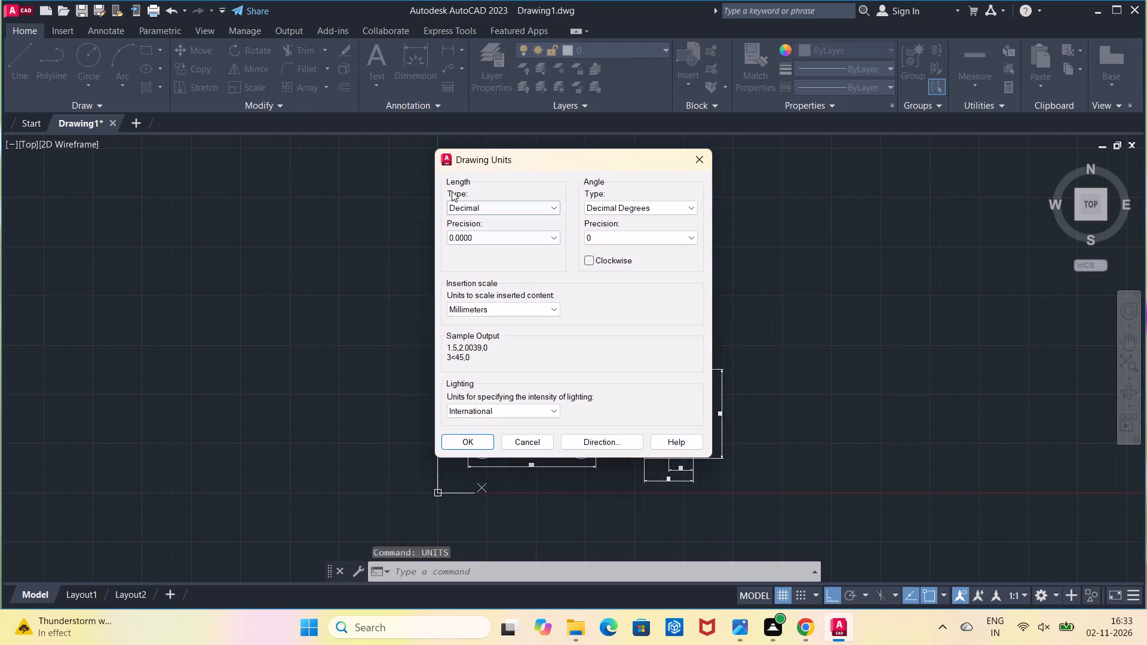
{"action": "left_click", "coordinate": [498, 241]}
{"action": "left_click", "coordinate": [498, 251]}
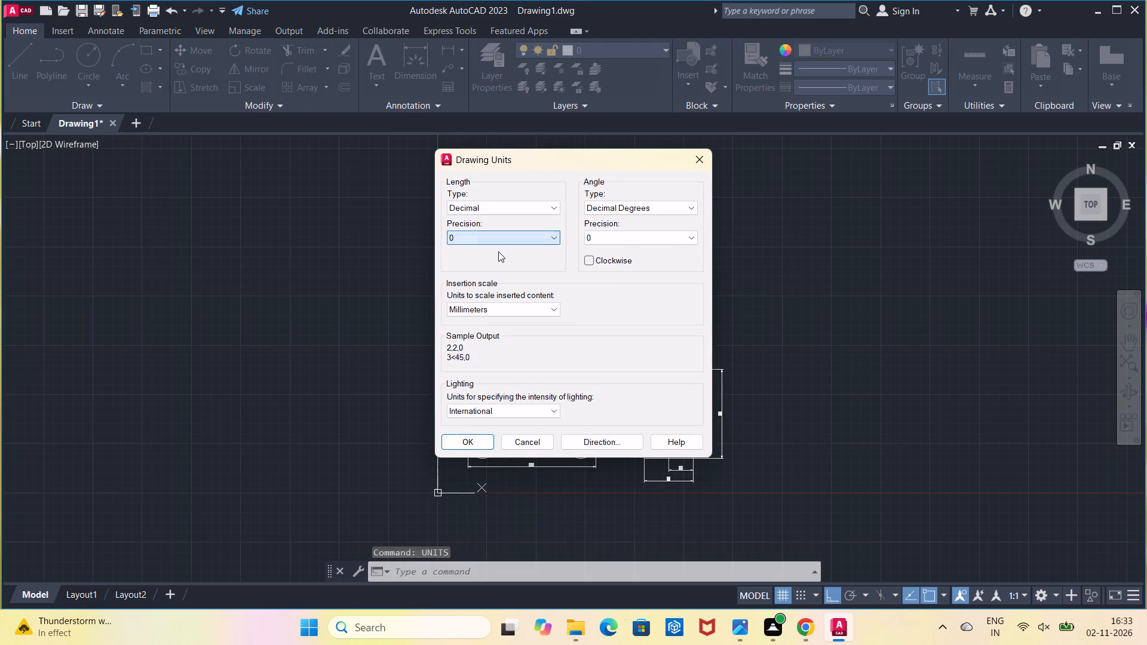
{"action": "left_click", "coordinate": [473, 447]}
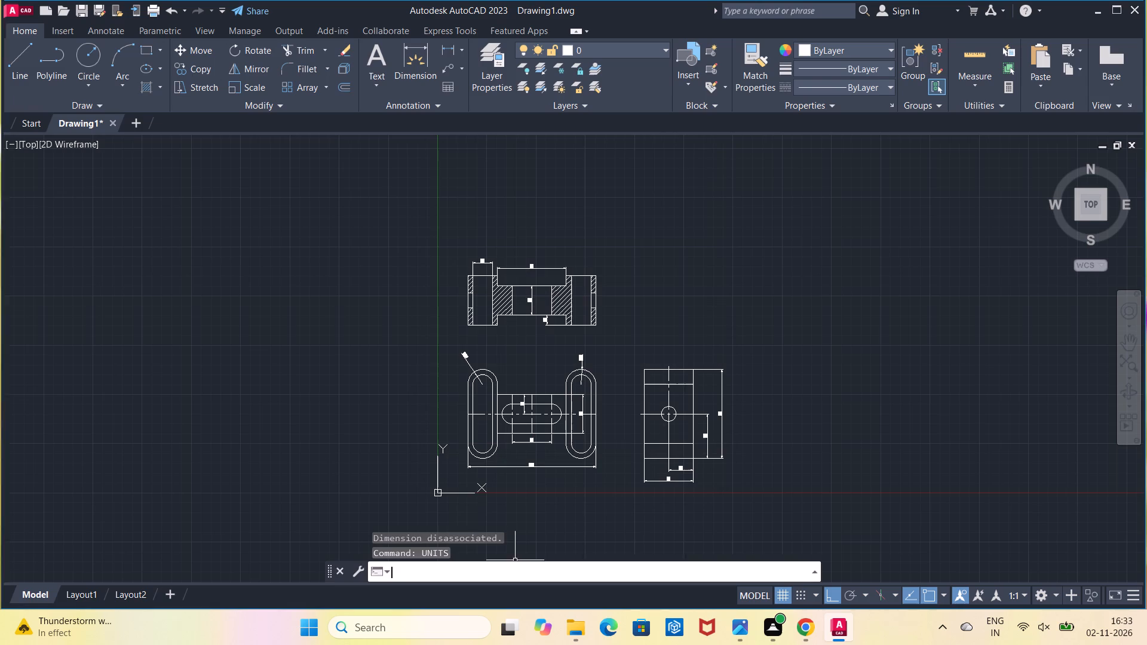
Modify the ISO-25 dimension style, setting the linear dimensions' primary unit precision to 0.
{"action": "left_click", "coordinate": [469, 579]}
{"action": "key", "text": "d"}
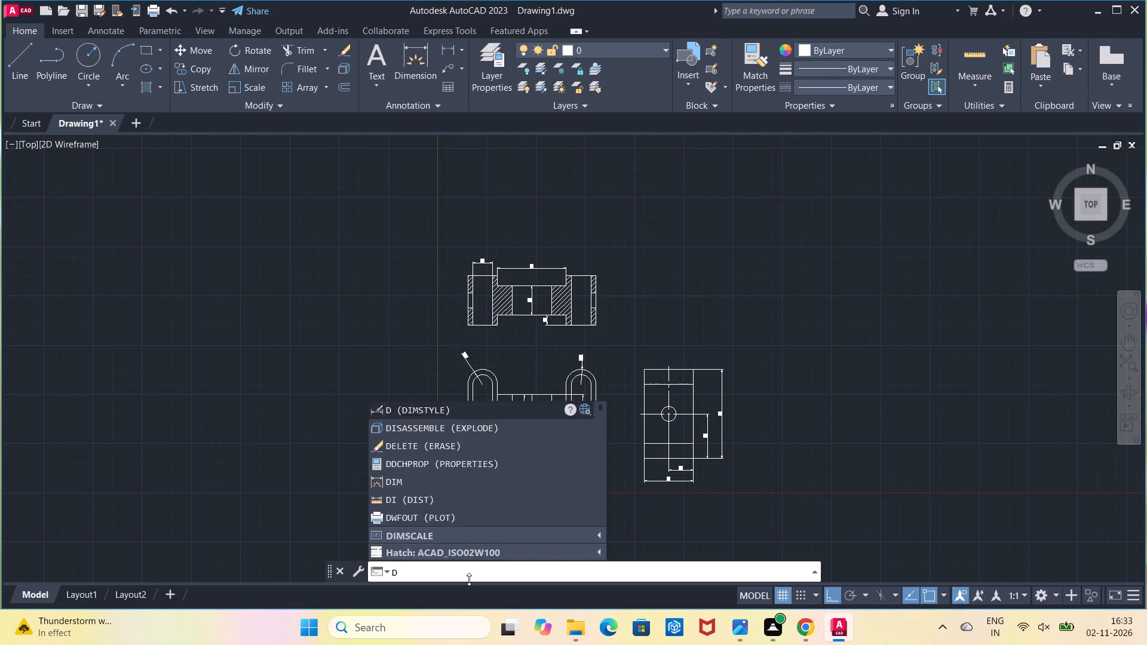
{"action": "key", "text": "Return"}
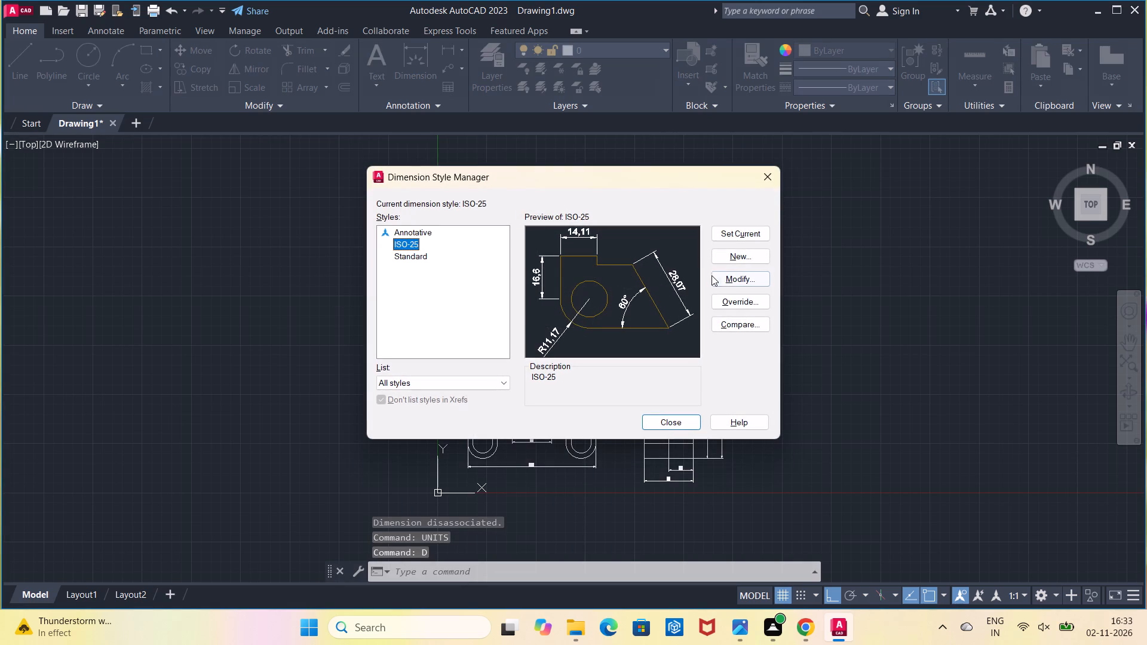
{"action": "left_click", "coordinate": [712, 275]}
{"action": "left_click", "coordinate": [516, 205]}
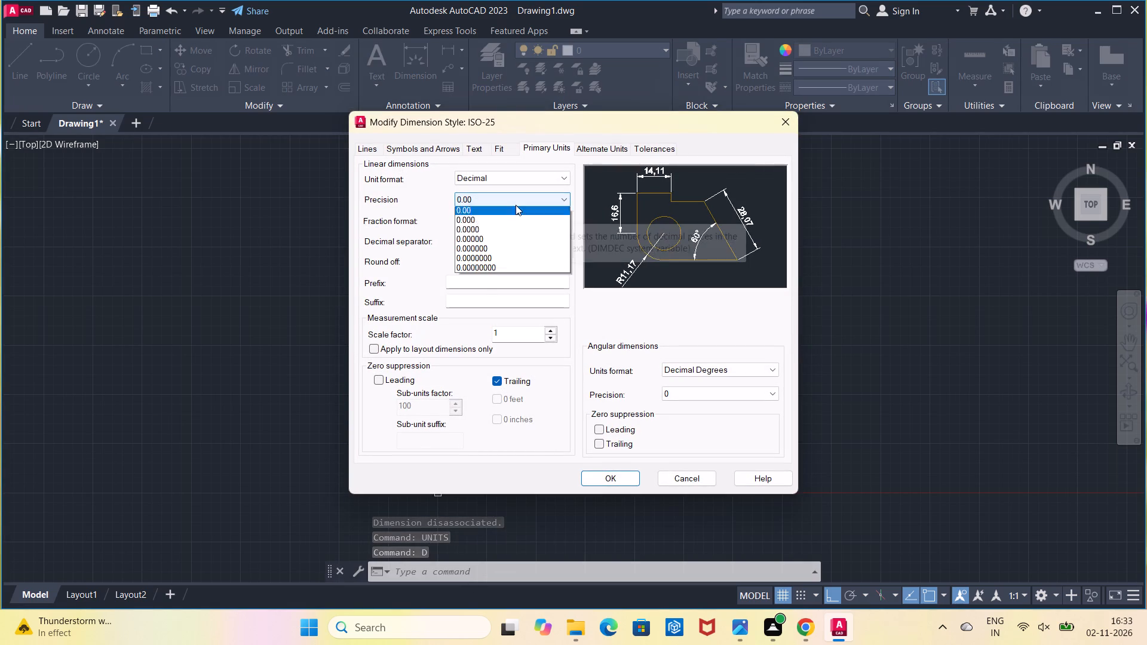
{"action": "left_click", "coordinate": [519, 210]}
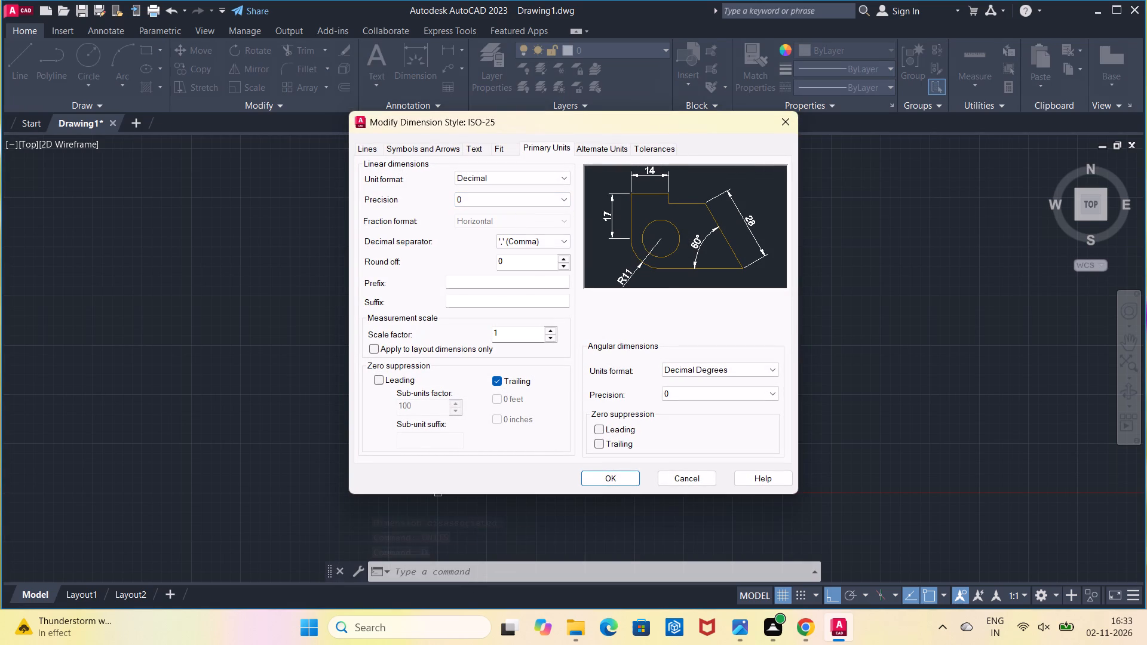
Set ISO-25's dimension text height to 6 and text alignment to ISO standard, and apply it as the current style.
{"action": "left_click", "coordinate": [483, 145]}
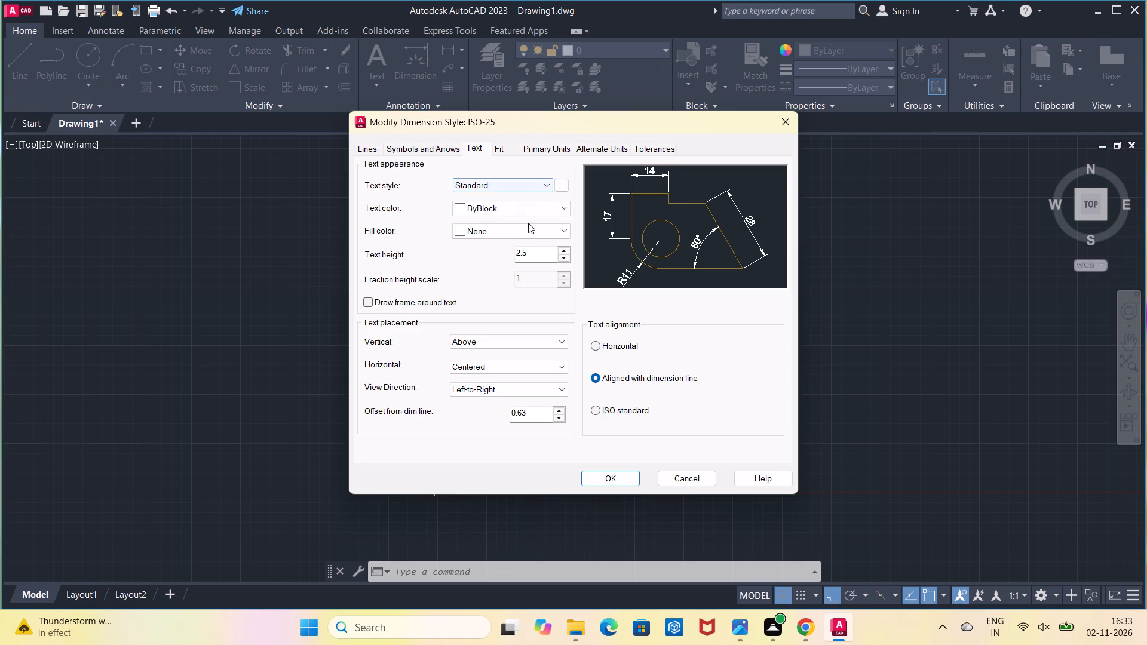
{"action": "left_click", "coordinate": [532, 245]}
{"action": "left_click", "coordinate": [532, 250]}
{"action": "key", "text": "BackSpace"}
{"action": "key", "text": "BackSpace"}
{"action": "key", "text": "BackSpace"}
{"action": "key", "text": "6"}
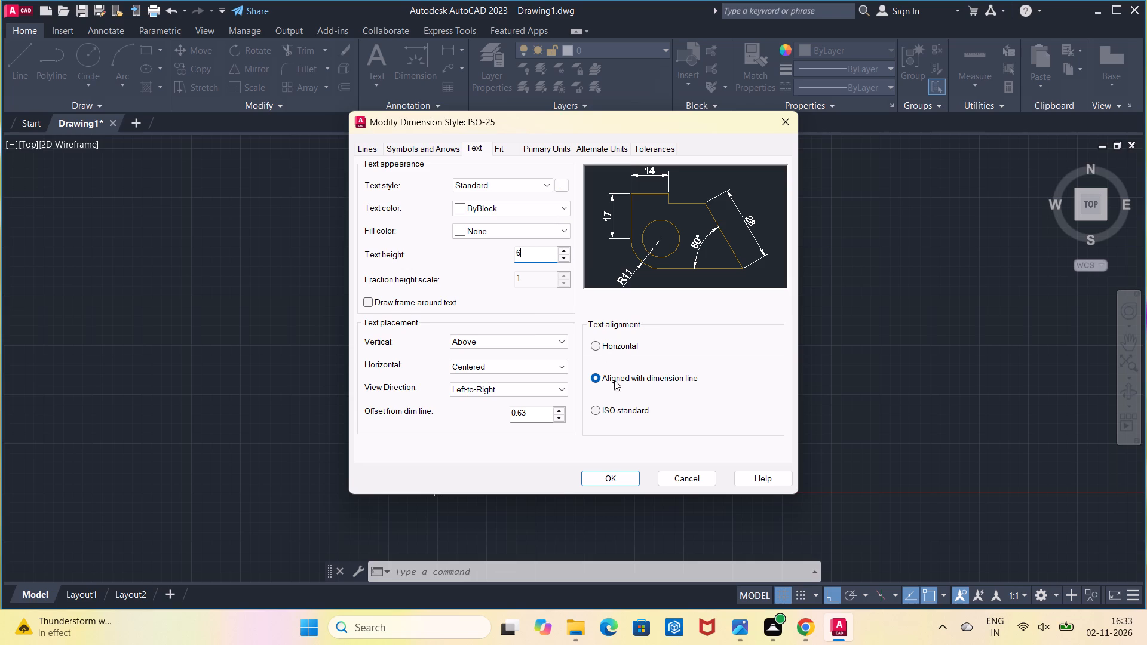
{"action": "left_click", "coordinate": [617, 408]}
{"action": "left_click", "coordinate": [546, 153]}
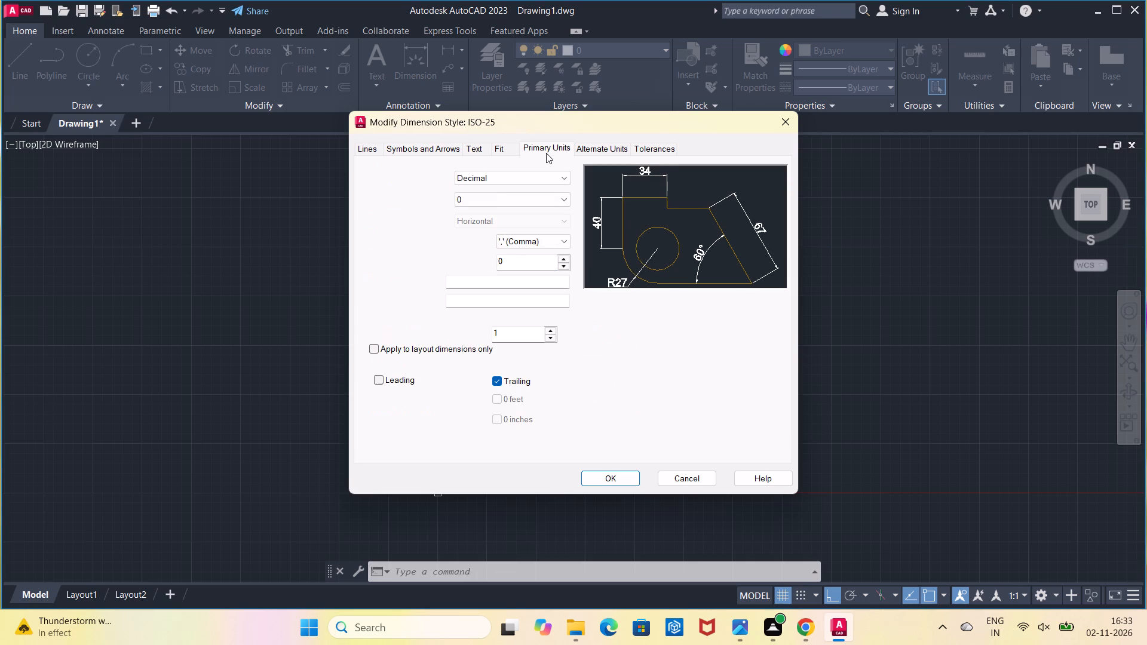
{"action": "left_click", "coordinate": [546, 153]}
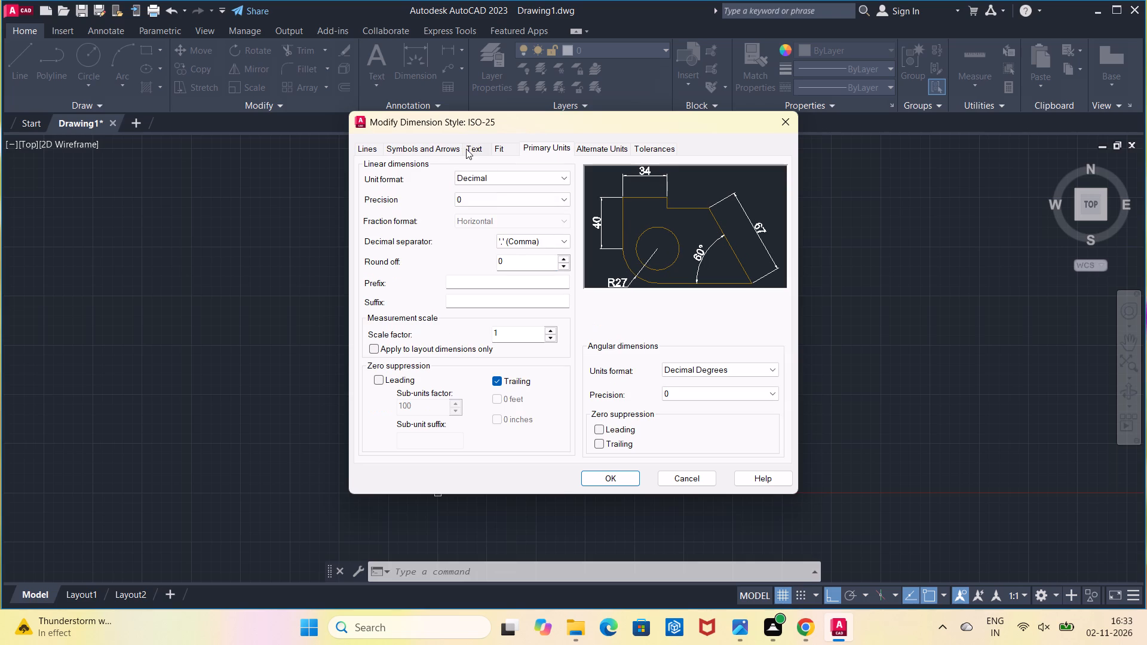
{"action": "left_click", "coordinate": [467, 149]}
{"action": "left_click", "coordinate": [619, 479]}
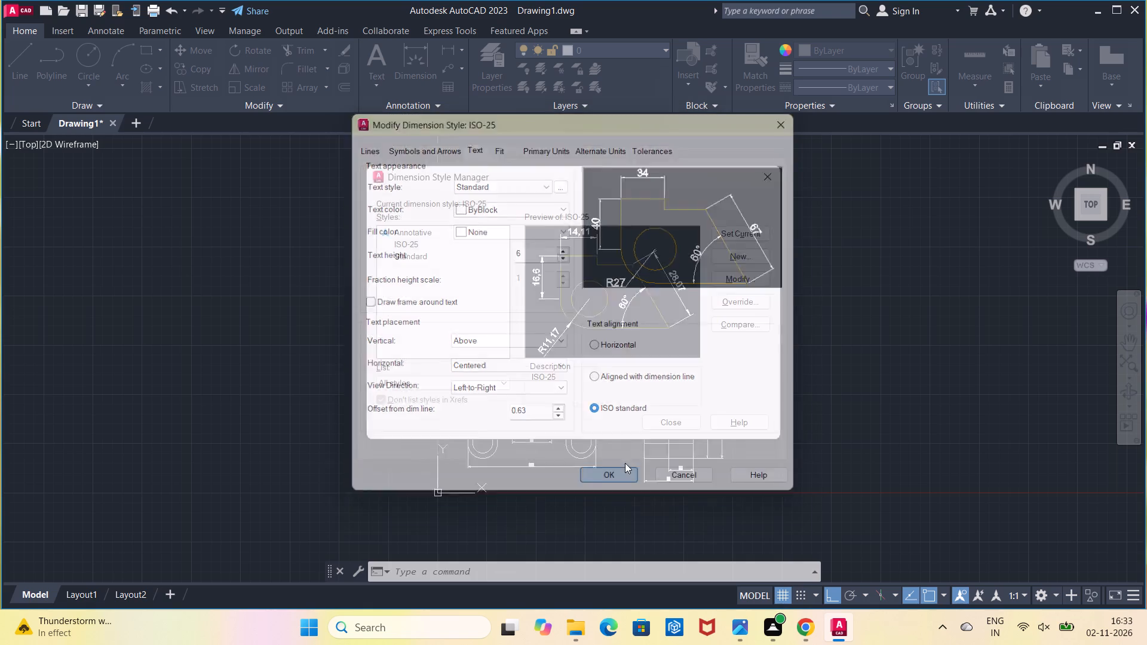
{"action": "left_click_drag", "start_coordinate": [735, 238], "coordinate": [735, 243]}
{"action": "left_click", "coordinate": [673, 416]}
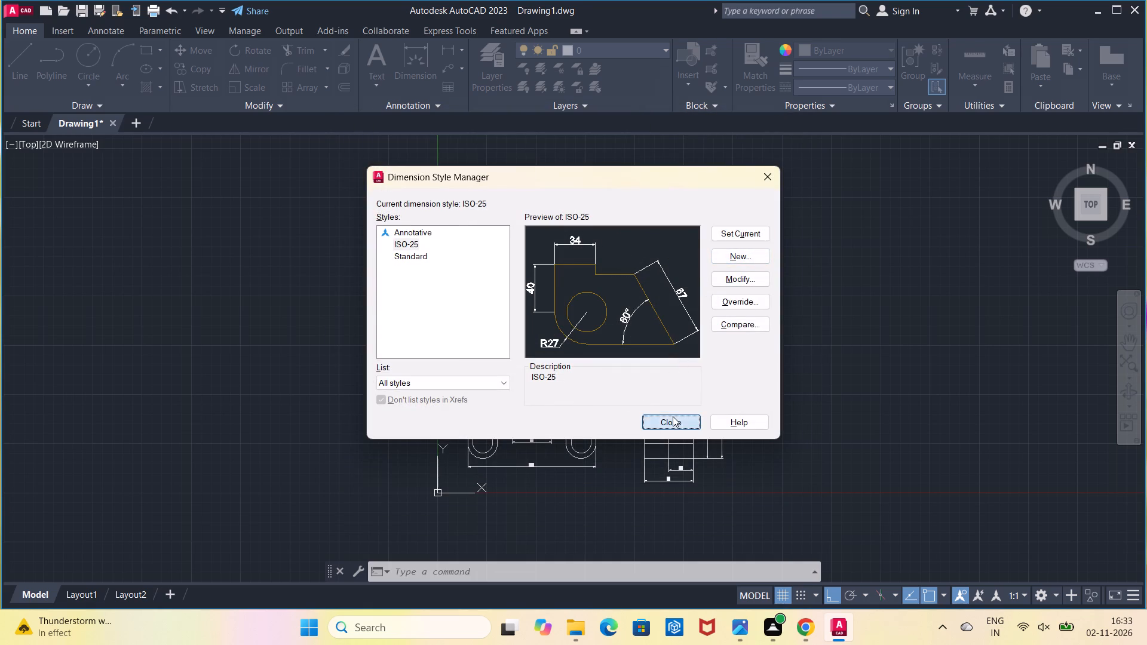
Turn off command logging with LOGFILEOFF and review the expanded command history before closing it.
{"action": "left_click", "coordinate": [548, 570]}
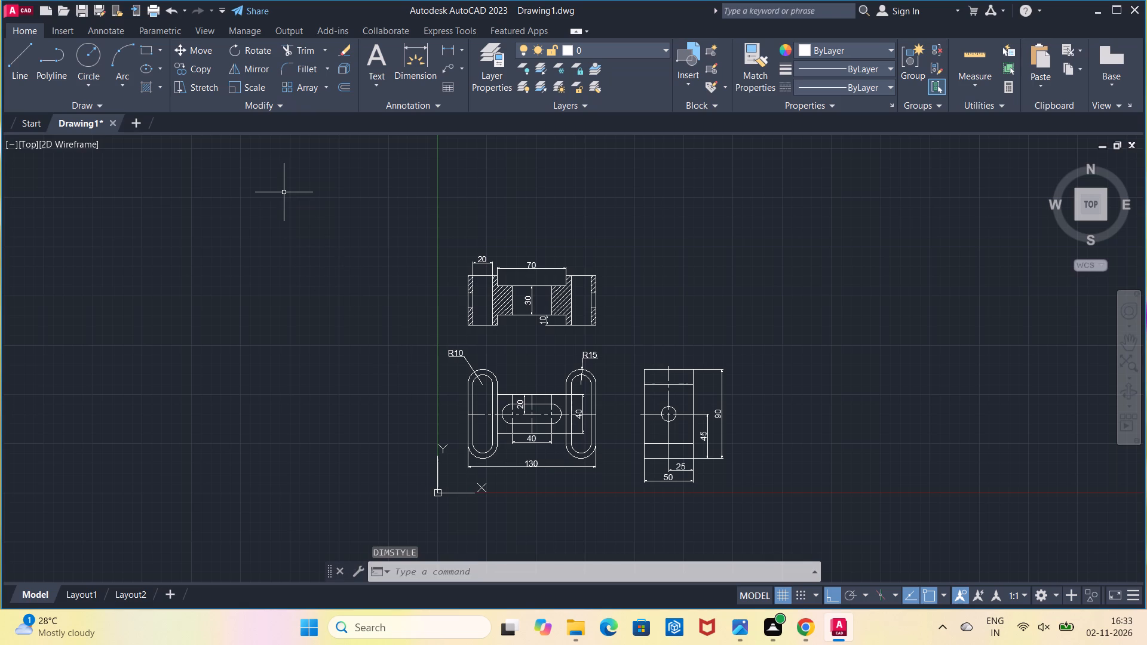
{"action": "left_click", "coordinate": [505, 573]}
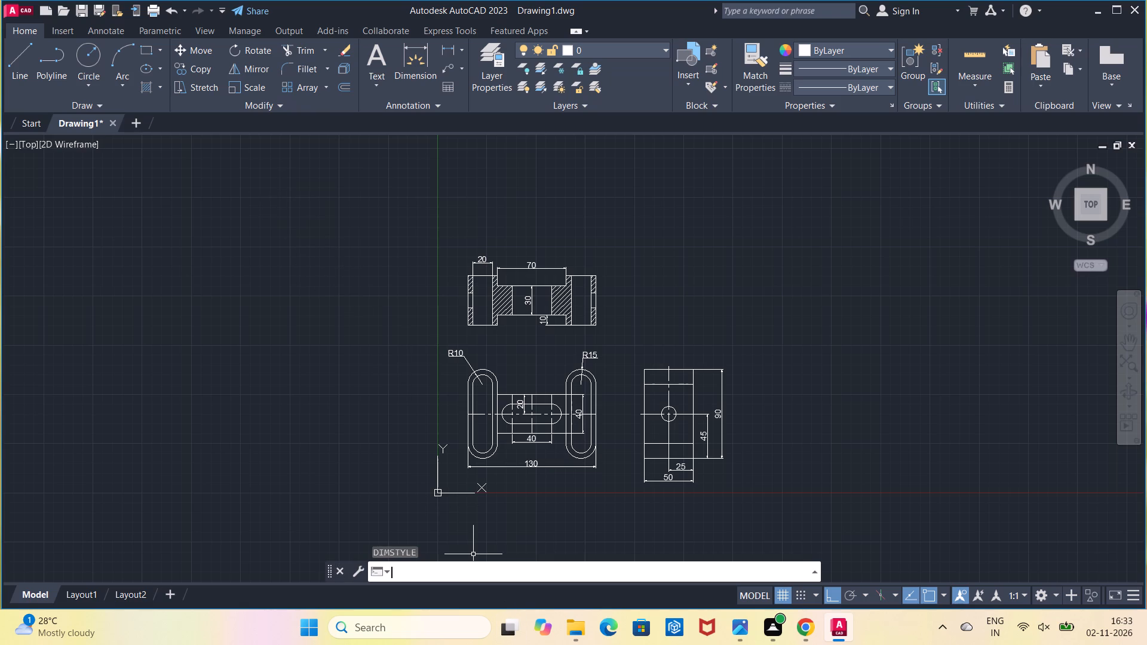
{"action": "type", "text": "logf"}
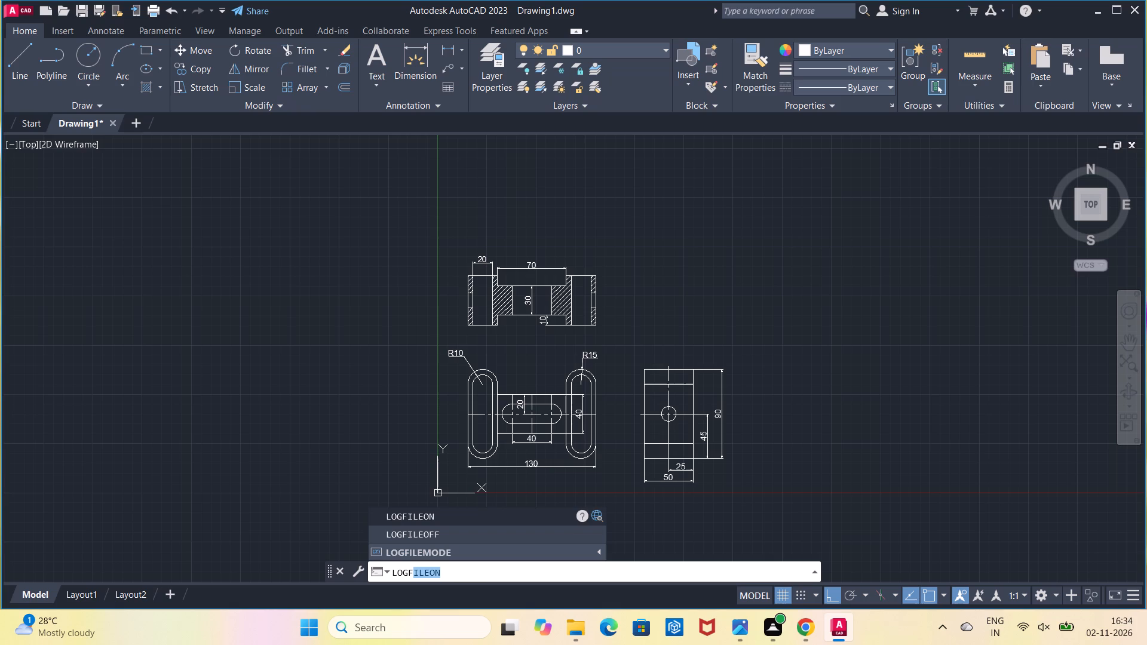
{"action": "left_click", "coordinate": [495, 528]}
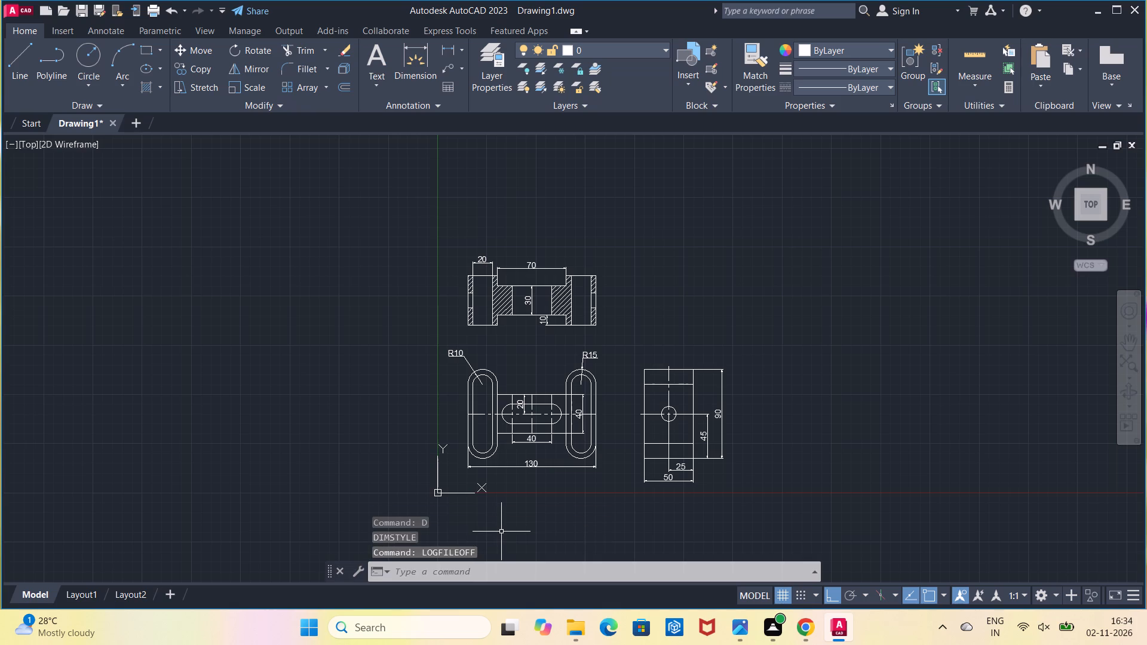
{"action": "key", "text": "F2"}
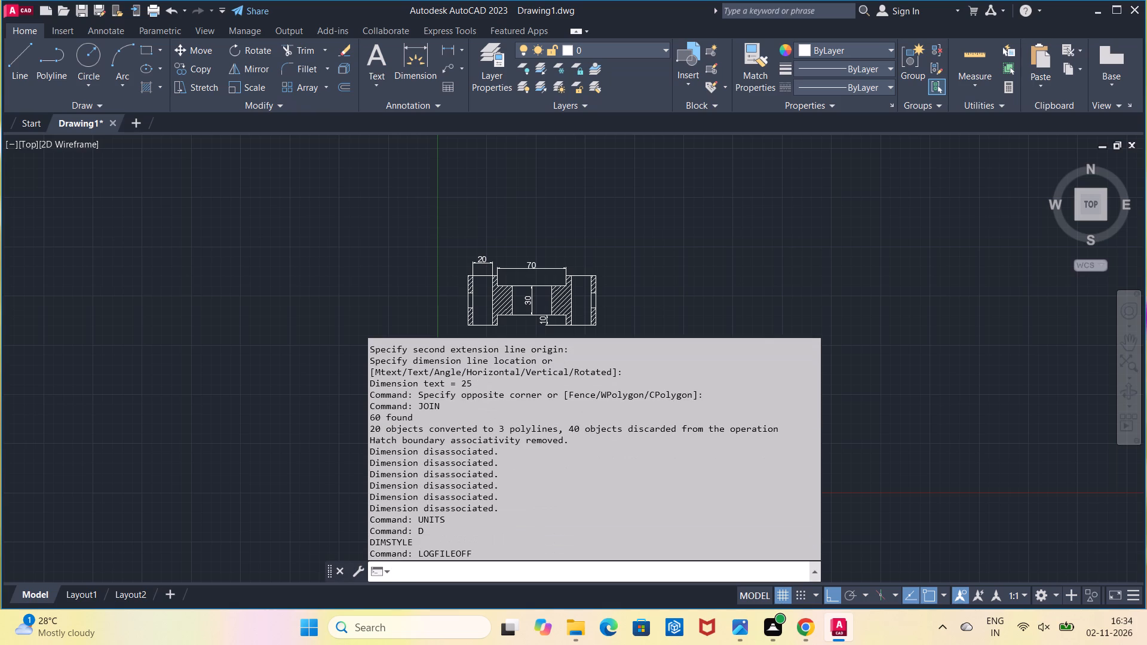
{"action": "left_click", "coordinate": [933, 529]}
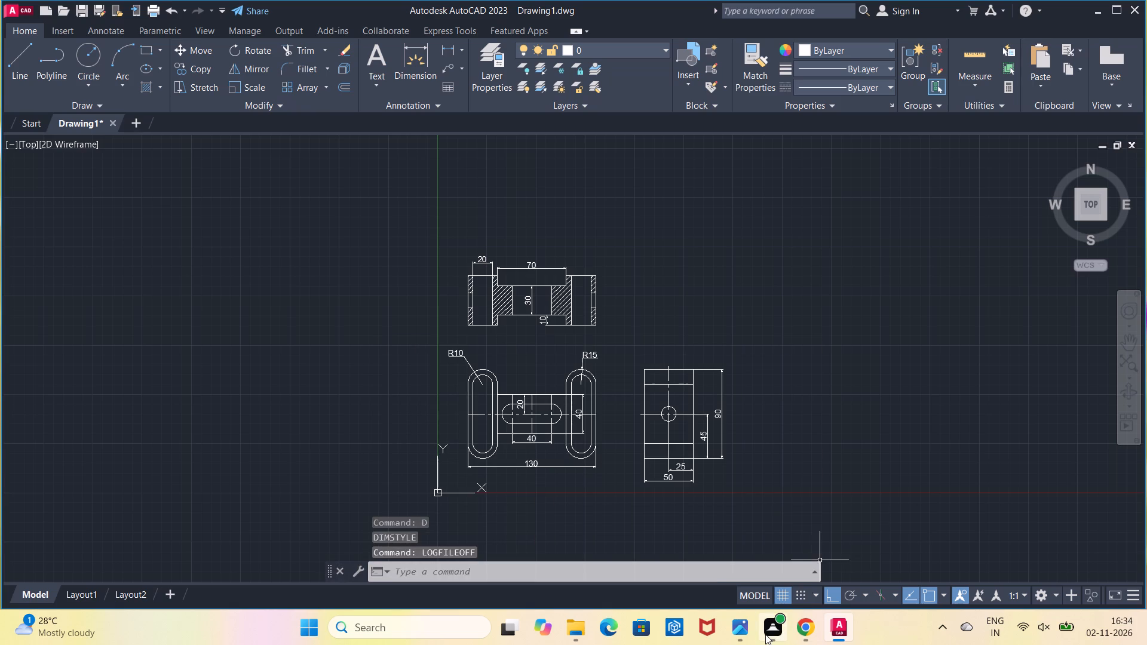
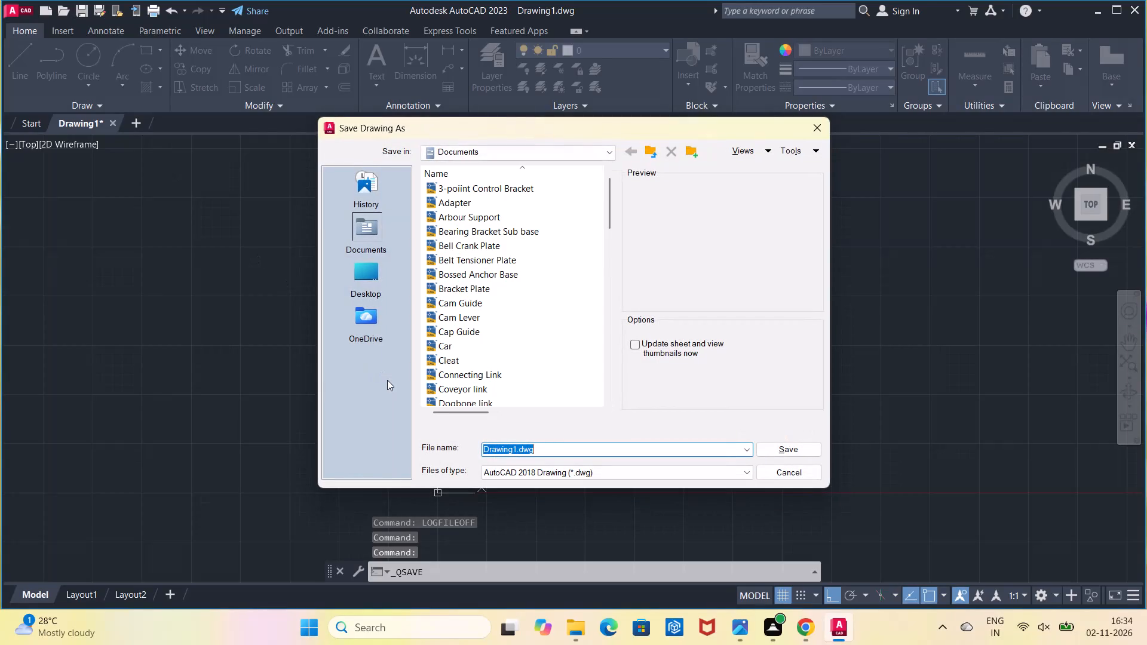
Save the drawing in the Documents folder as Component for door handle mechanism, in AutoCAD 2018 Drawing format.
{"action": "key", "text": "BackSpace"}
{"action": "key", "text": "c"}
{"action": "type", "text": "omponent fo"}
{"action": "type", "text": "r dooe"}
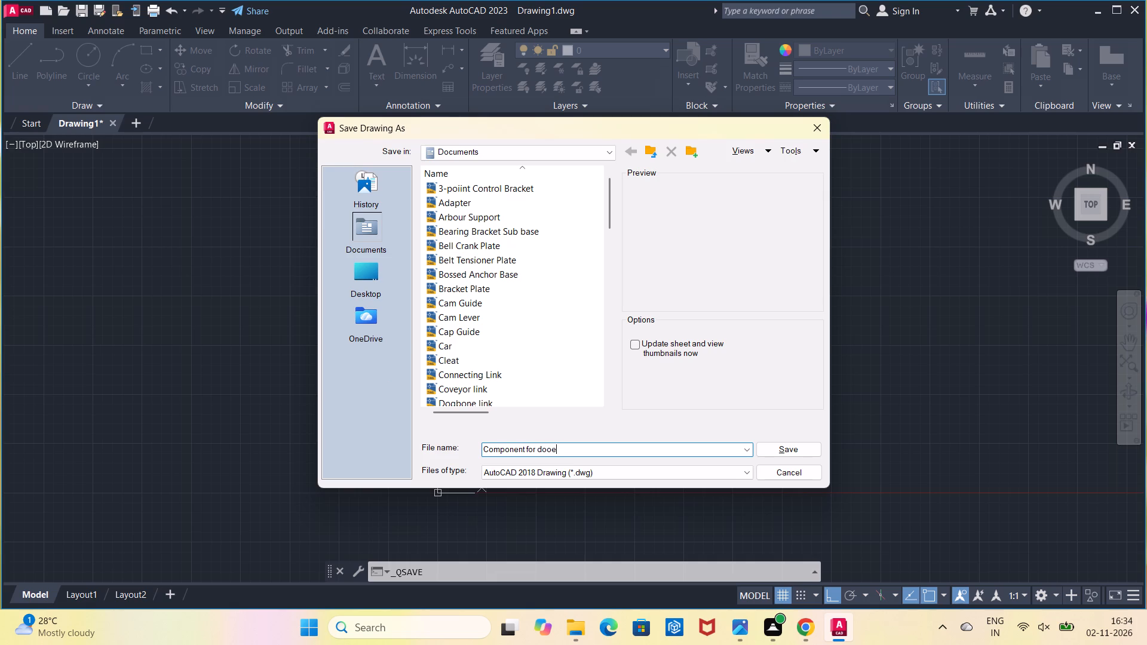
{"action": "key", "text": "BackSpace"}
{"action": "type", "text": "r hanf"}
{"action": "key", "text": "BackSpace"}
{"action": "type", "text": "dle"}
{"action": "key", "text": "space"}
{"action": "type", "text": "me"}
{"action": "type", "text": "chanism"}
{"action": "left_click", "coordinate": [792, 447]}
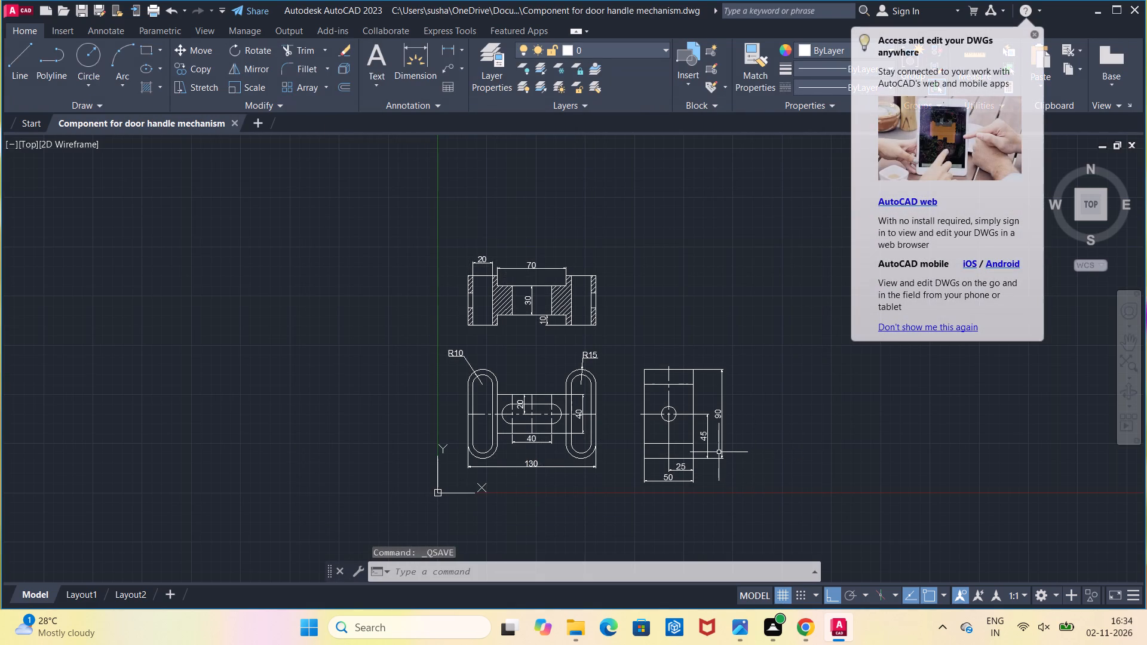
Set up a model plot on ISO A4 (297.00 x 210.00 MM) paper in landscape orientation, with the plot centred.
{"action": "scroll", "coordinate": [719, 452], "scroll_direction": "down", "scroll_amount": 1}
{"action": "scroll", "coordinate": [719, 452], "scroll_direction": "up", "scroll_amount": 1}
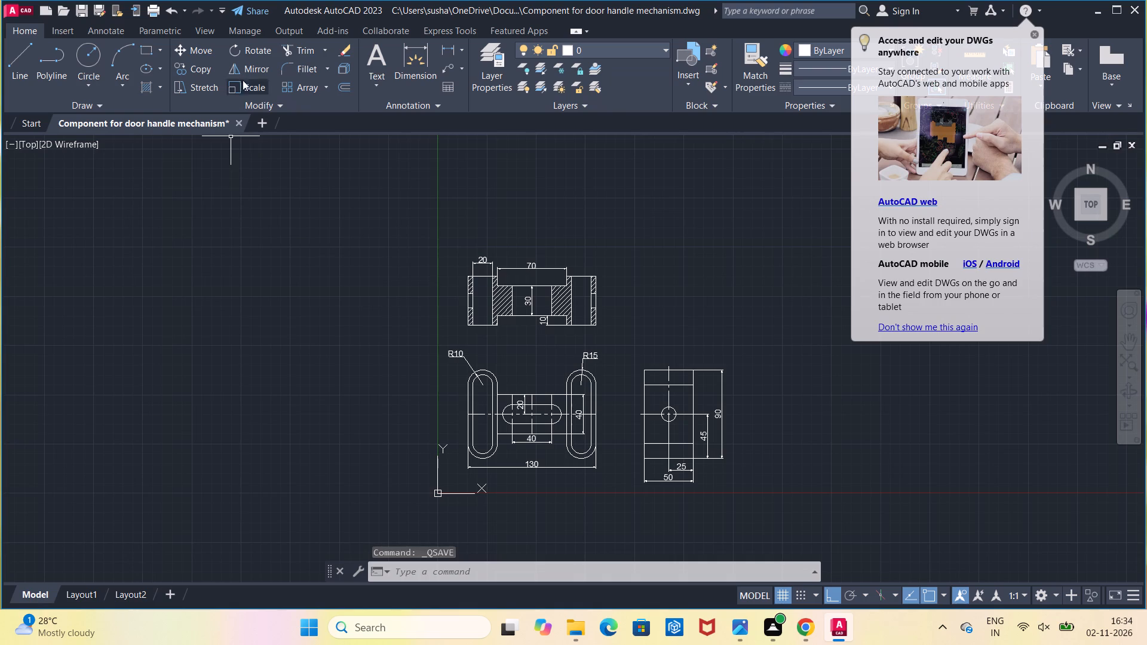
{"action": "left_click", "coordinate": [146, 10]}
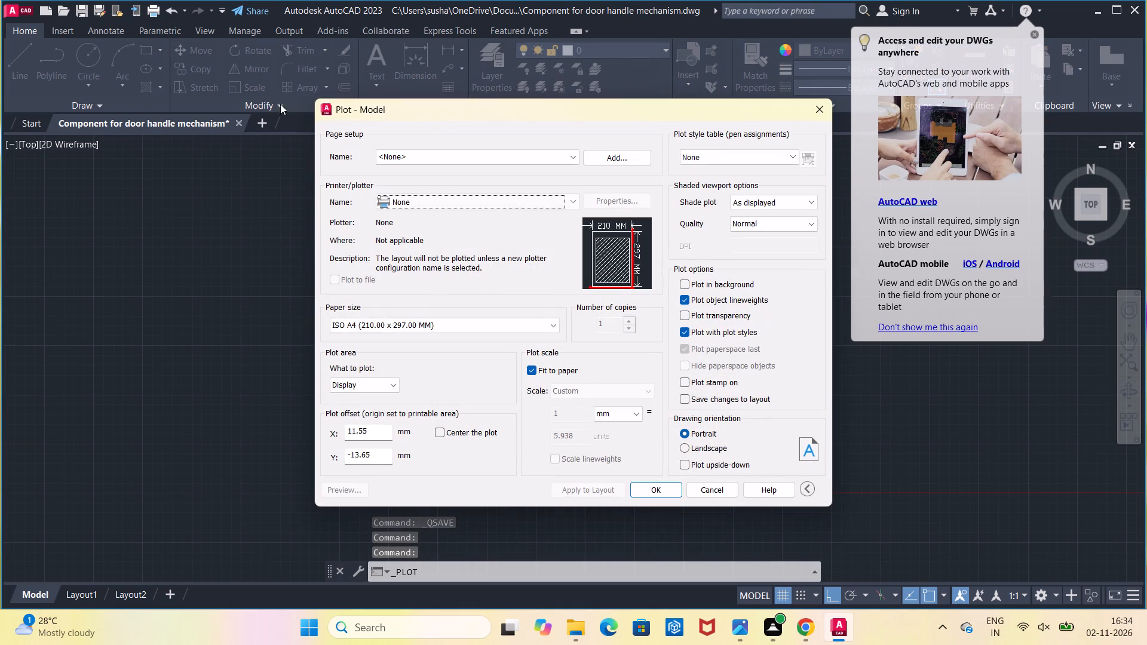
{"action": "left_click", "coordinate": [498, 327]}
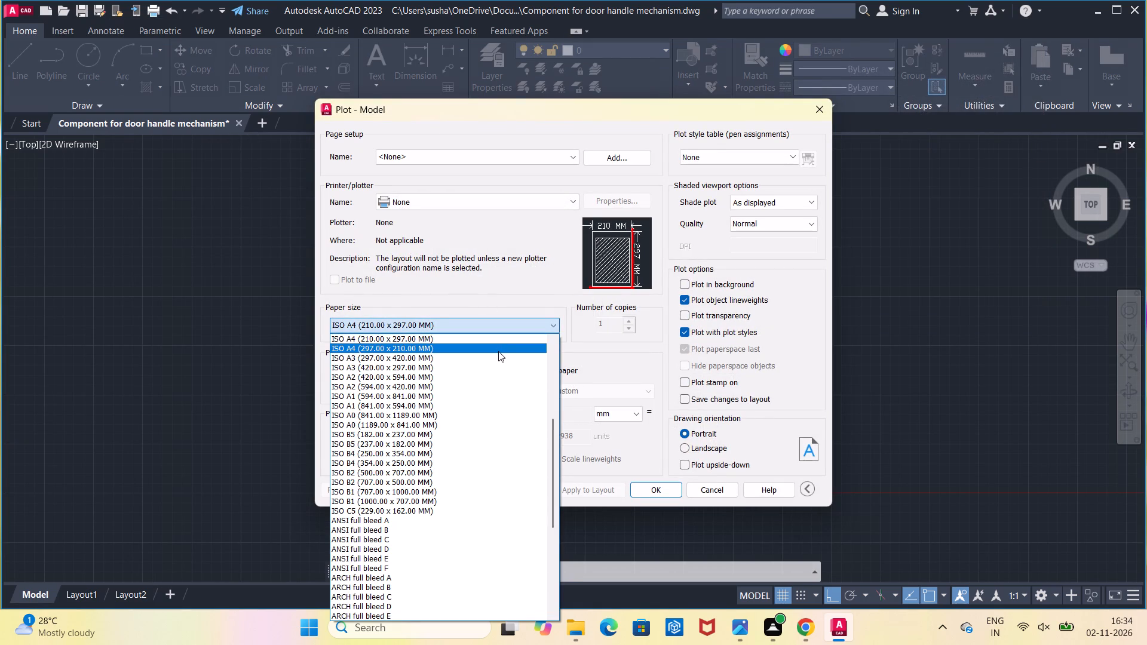
{"action": "left_click", "coordinate": [498, 351]}
{"action": "left_click", "coordinate": [708, 452]}
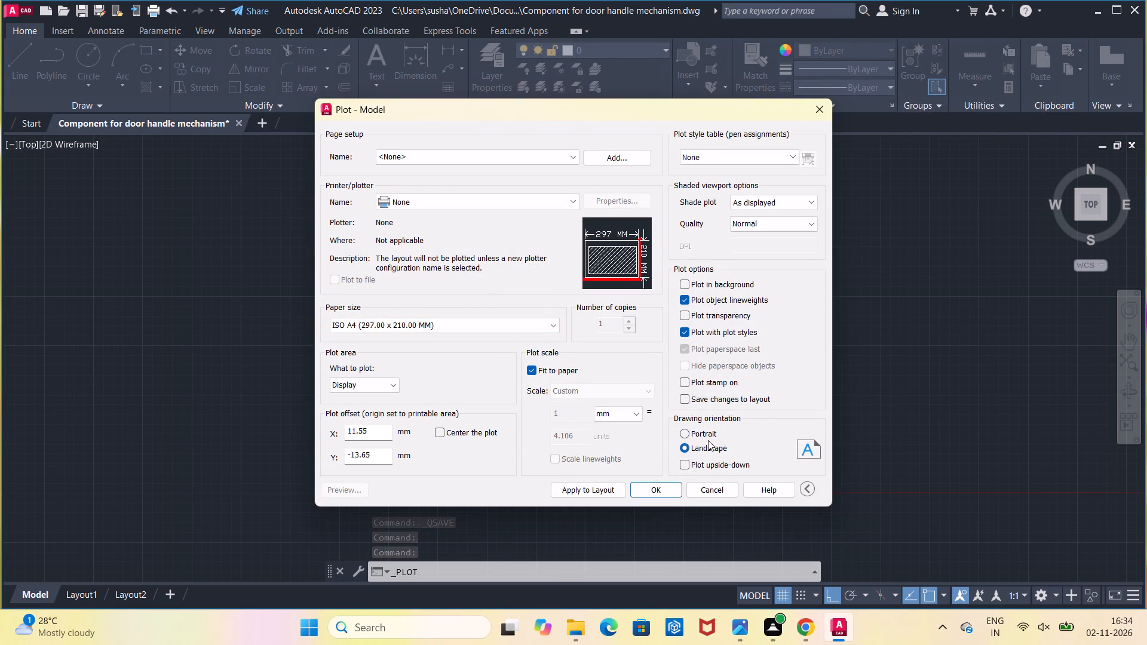
{"action": "left_click", "coordinate": [493, 436]}
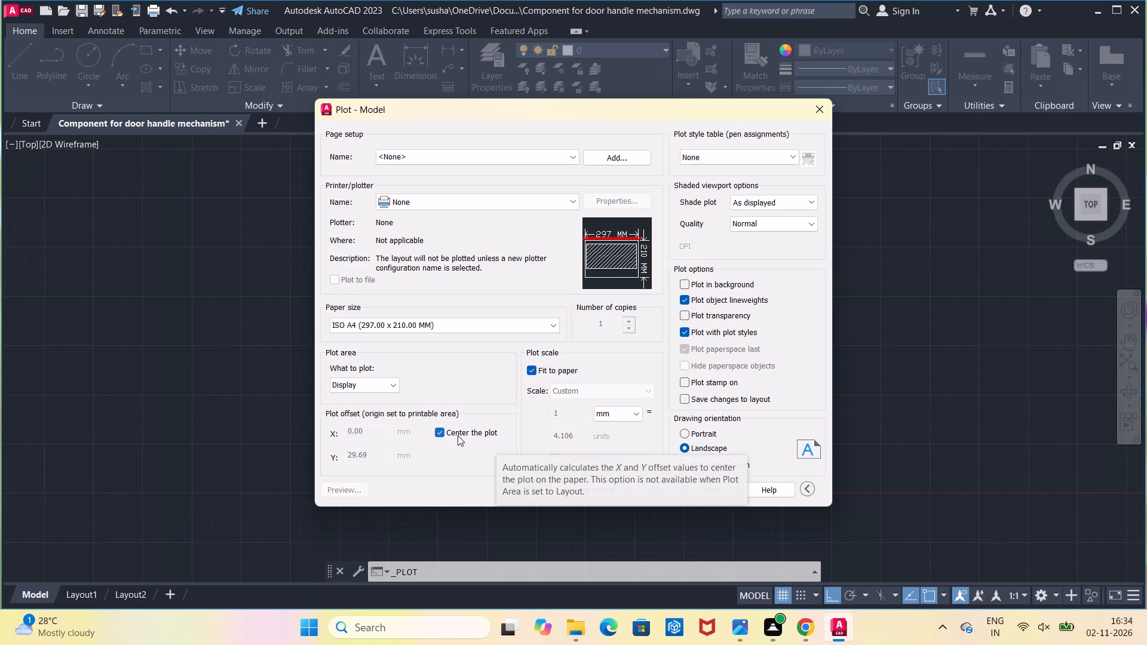
Define the plot area as a window enclosing all three dimensioned views.
{"action": "left_click", "coordinate": [388, 380]}
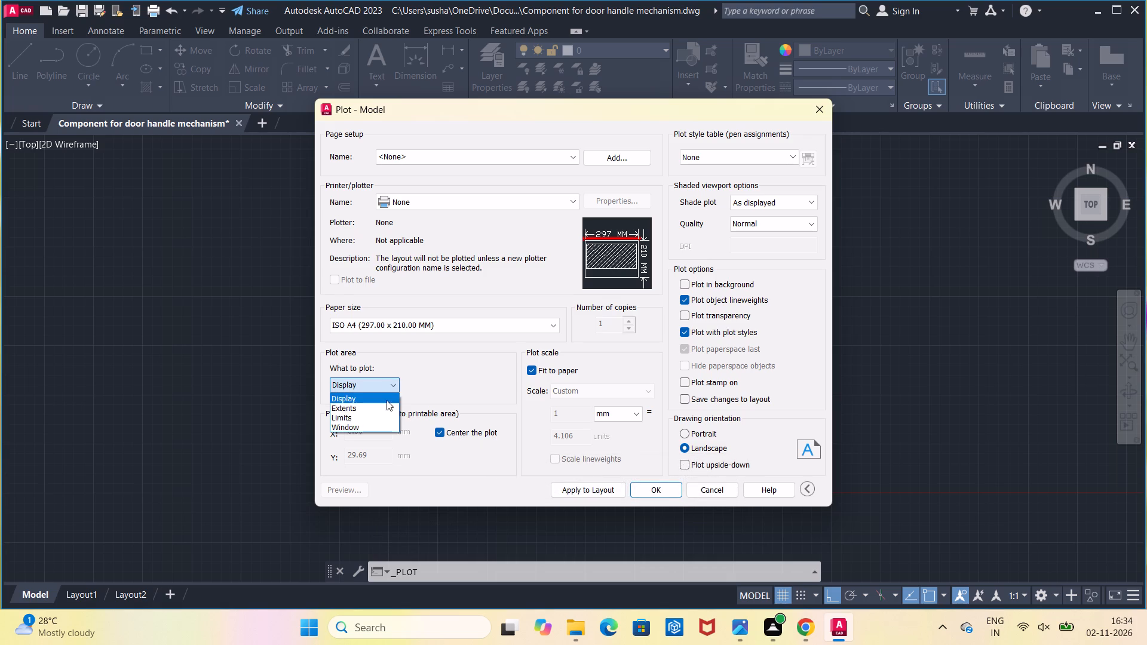
{"action": "left_click", "coordinate": [387, 422]}
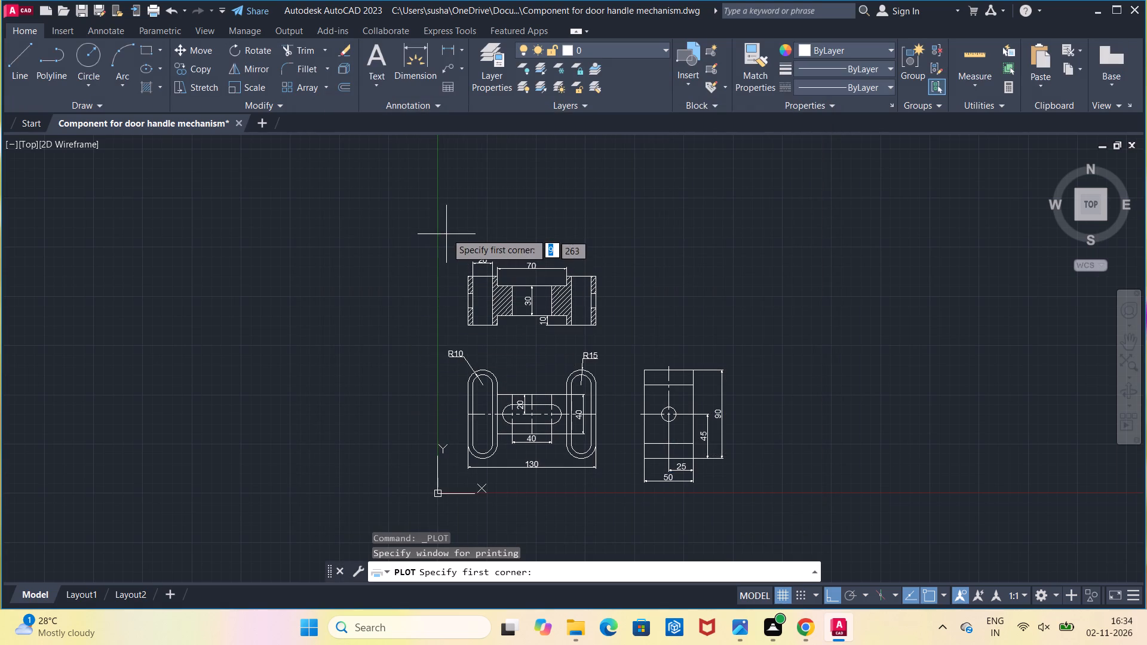
{"action": "left_click", "coordinate": [442, 212]}
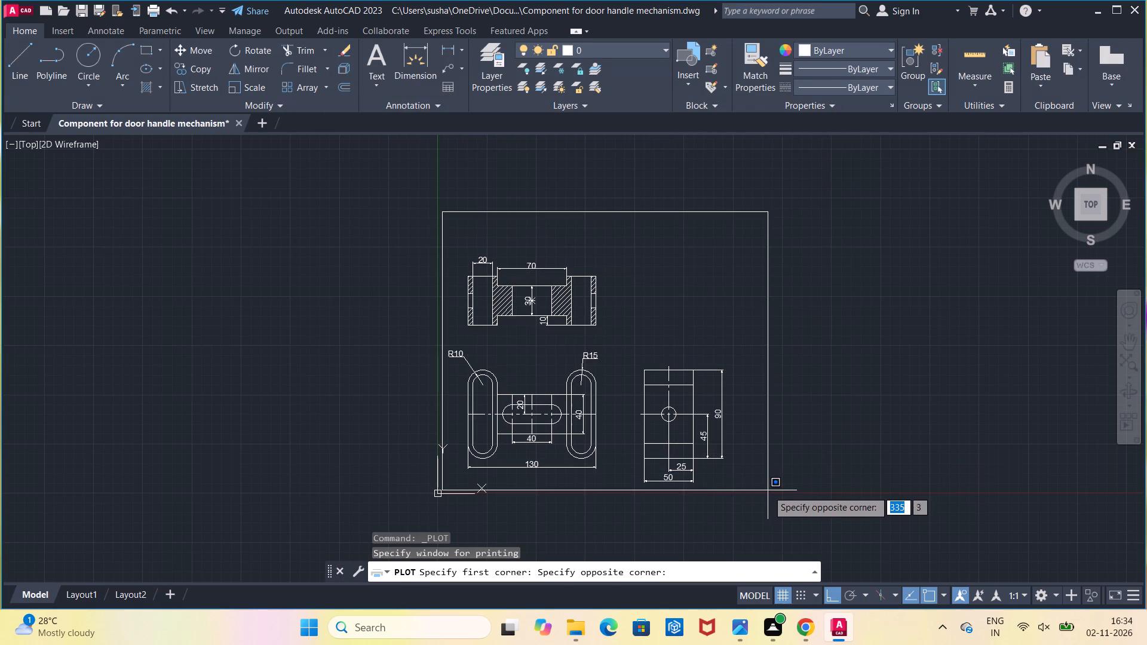
{"action": "left_click", "coordinate": [768, 491]}
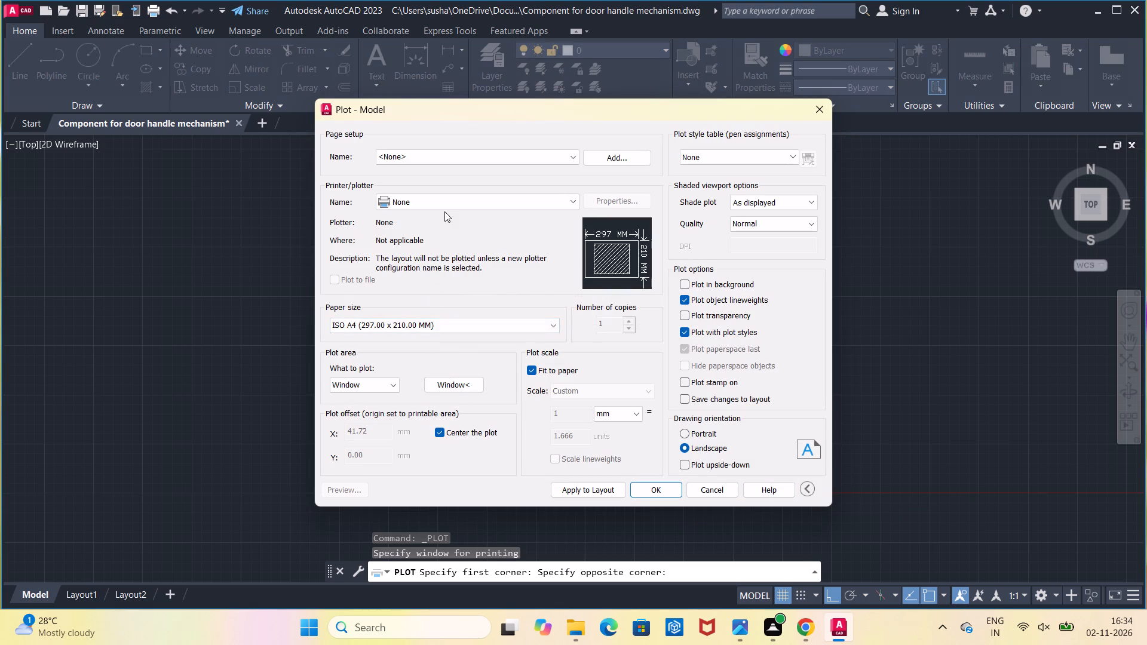
Plot the windowed drawing to a PDF file with DWG To PDF.pc3, keeping the suggested file name and the Documents folder.
{"action": "left_click", "coordinate": [445, 209]}
{"action": "left_click", "coordinate": [472, 346]}
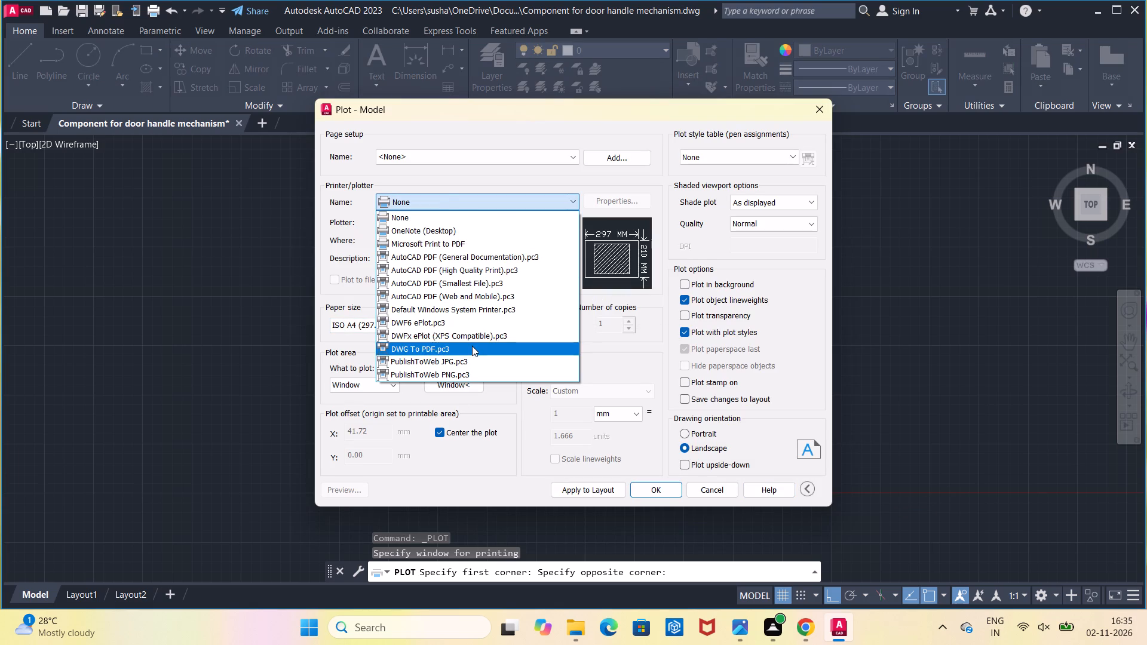
{"action": "left_click", "coordinate": [654, 489]}
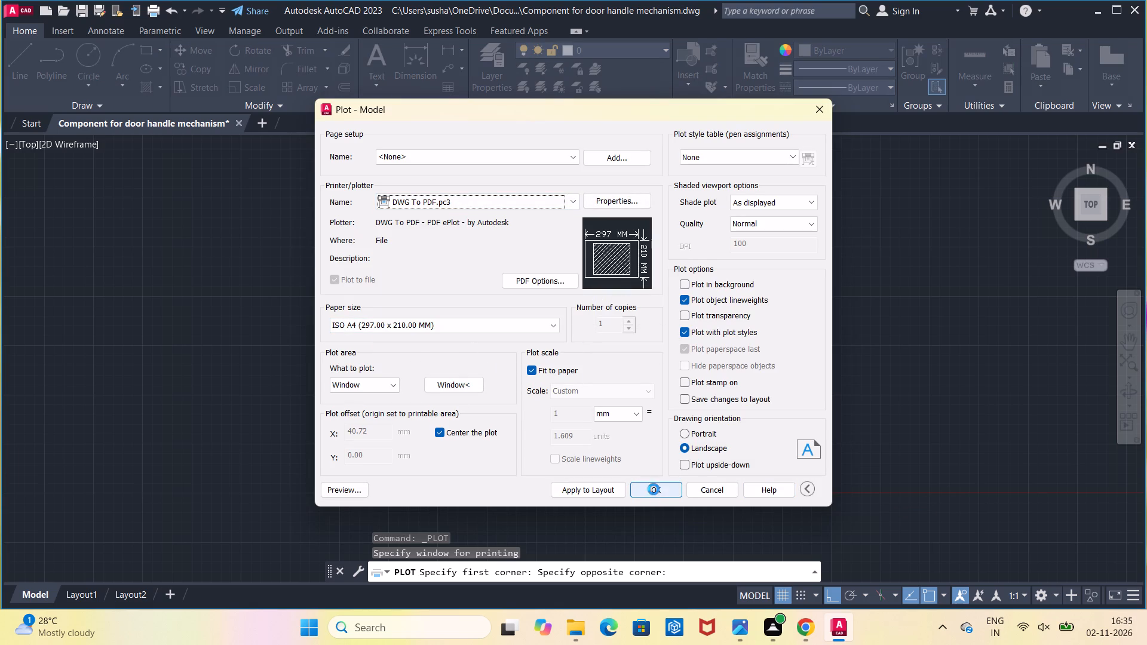
{"action": "left_click", "coordinate": [770, 456]}
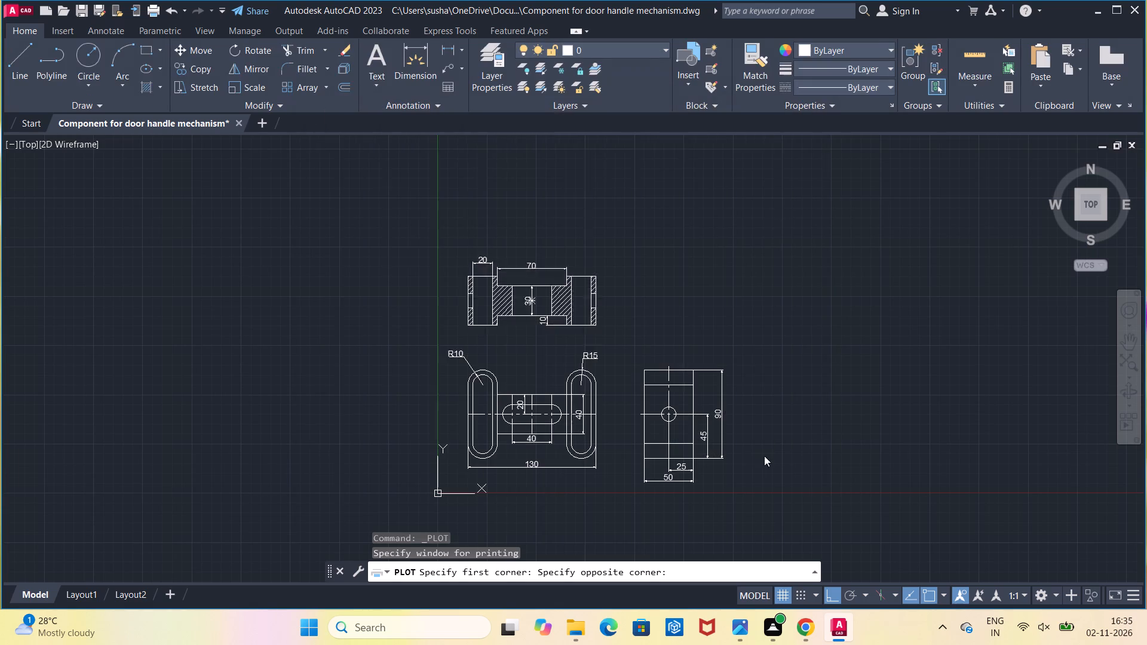
Check the three views and their dimensions in the plotted PDF, and close the PDF viewer.
{"action": "scroll", "coordinate": [298, 410], "scroll_direction": "down", "scroll_amount": 3}
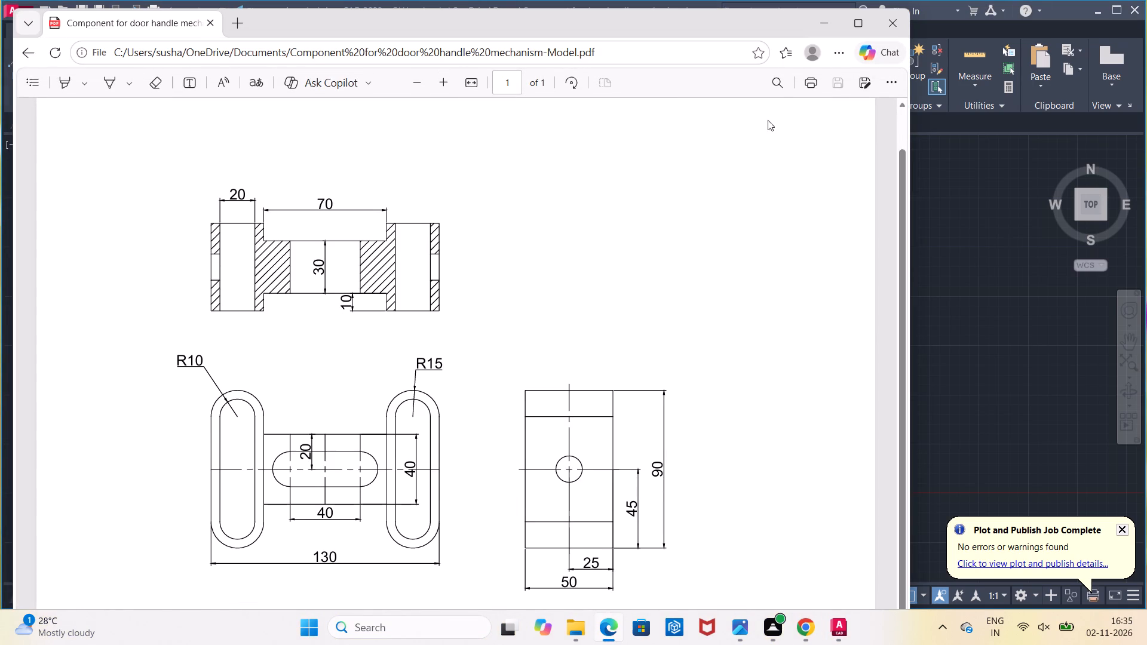
{"action": "left_click", "coordinate": [881, 30]}
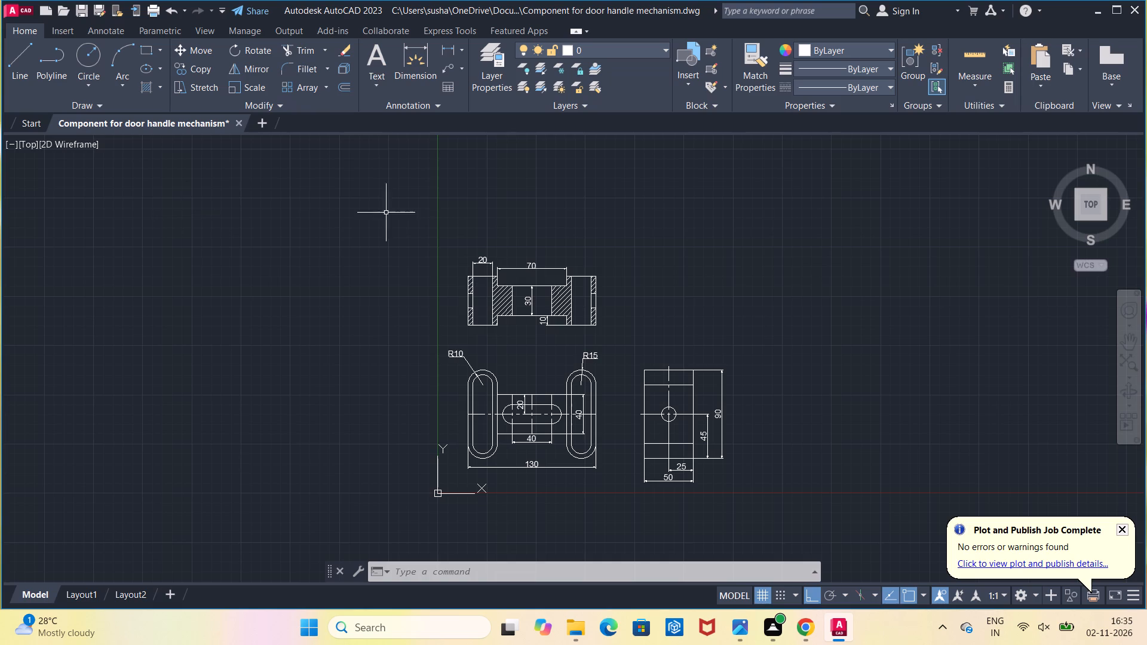
Quit AutoCAD, answering the closing prompt for the door handle mechanism drawing.
{"action": "left_click", "coordinate": [1125, 5]}
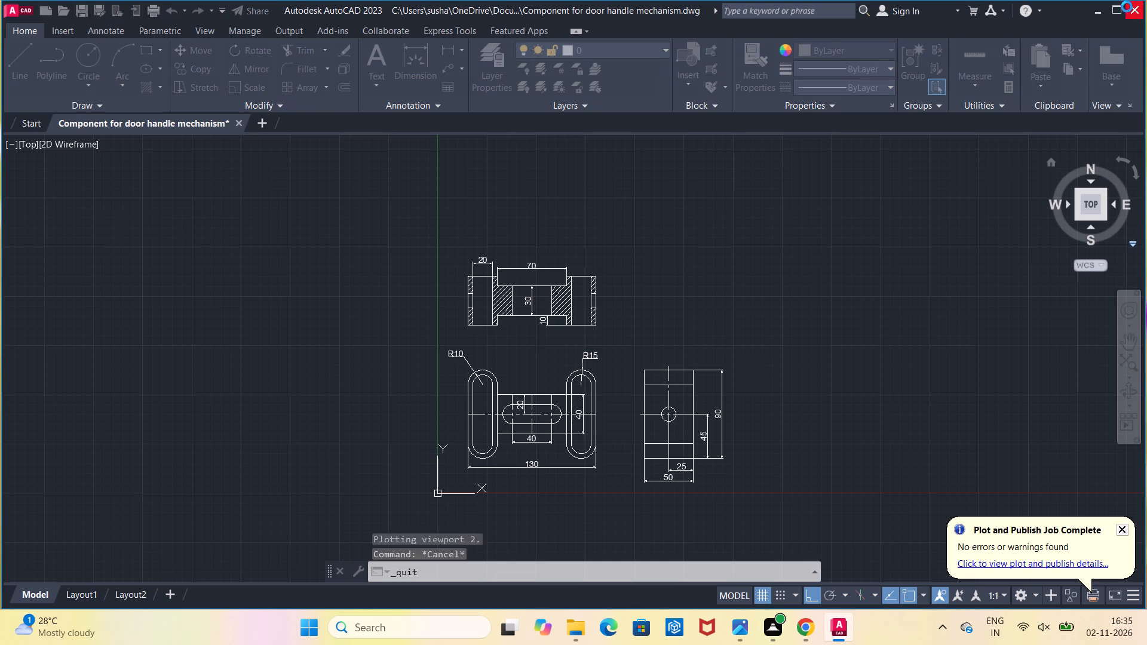
{"action": "left_click", "coordinate": [547, 339]}
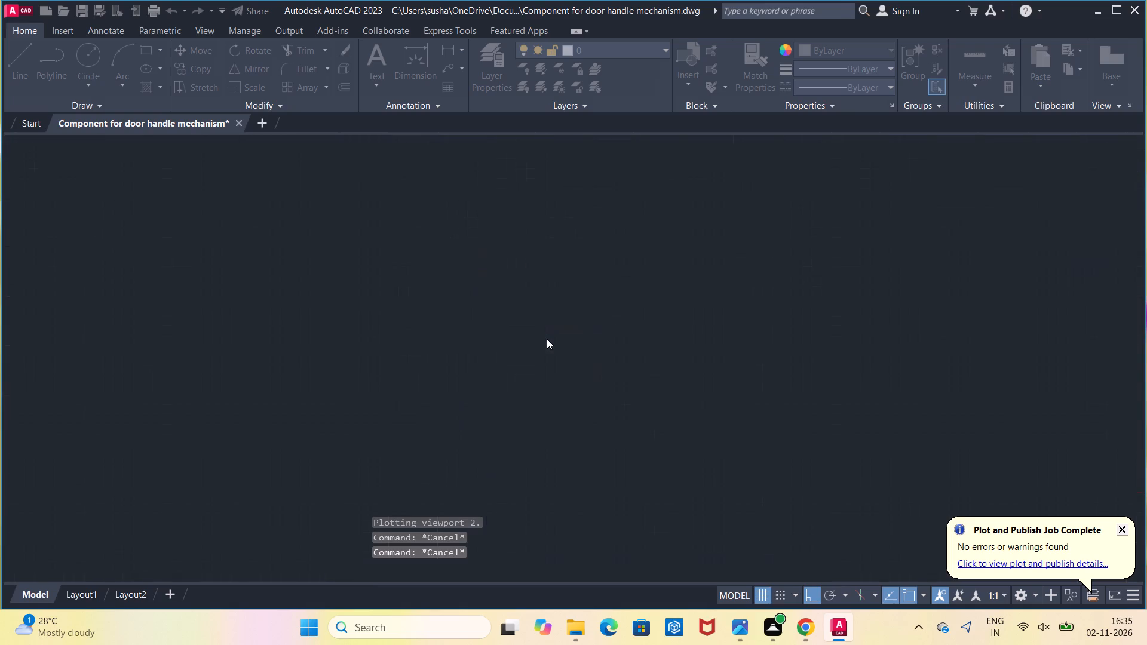